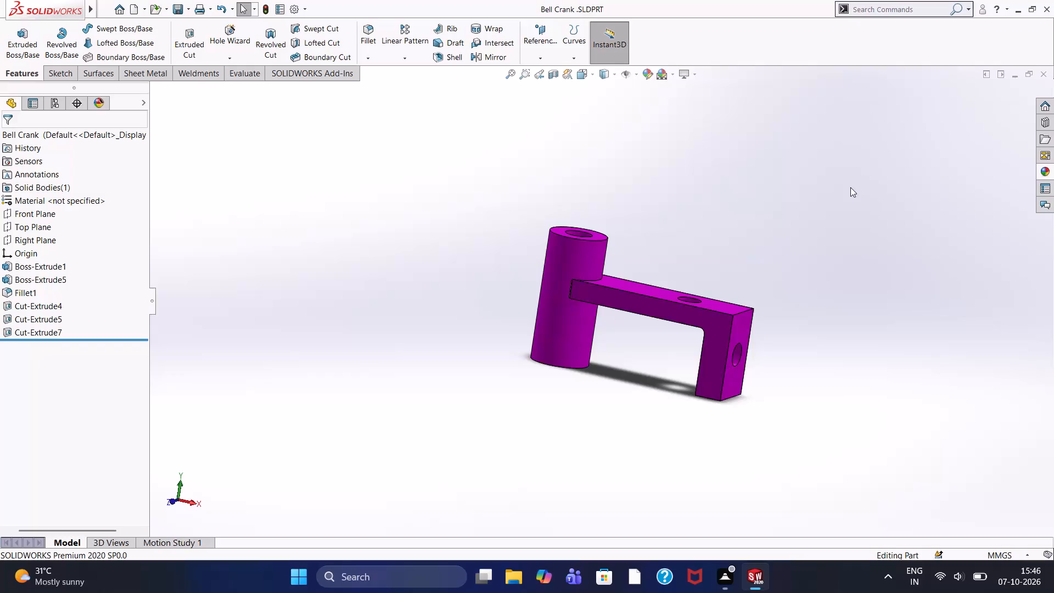
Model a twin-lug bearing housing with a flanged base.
Close the Bell Crank part.
click(1040, 72)
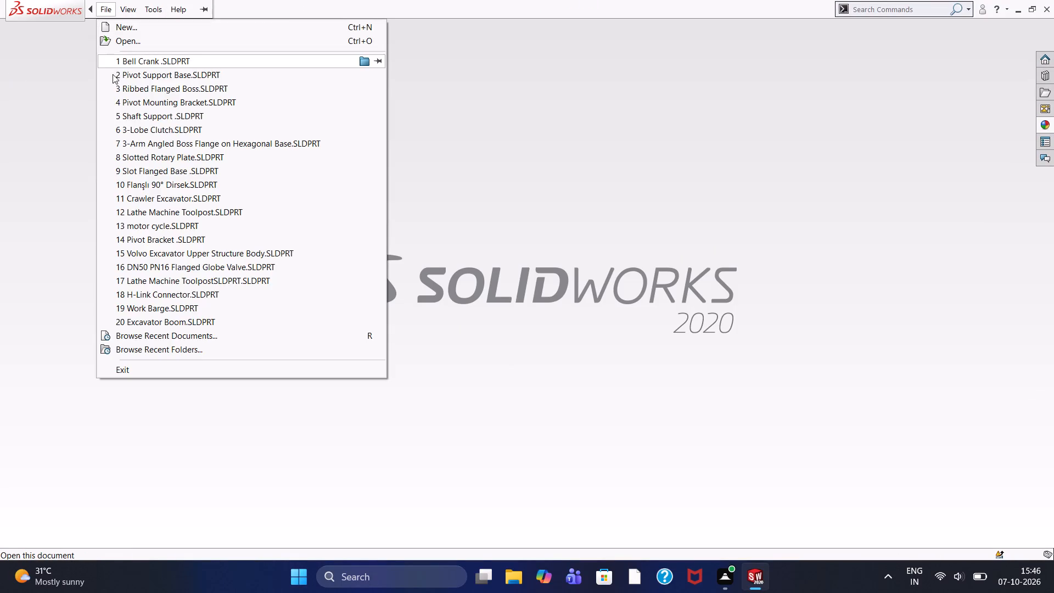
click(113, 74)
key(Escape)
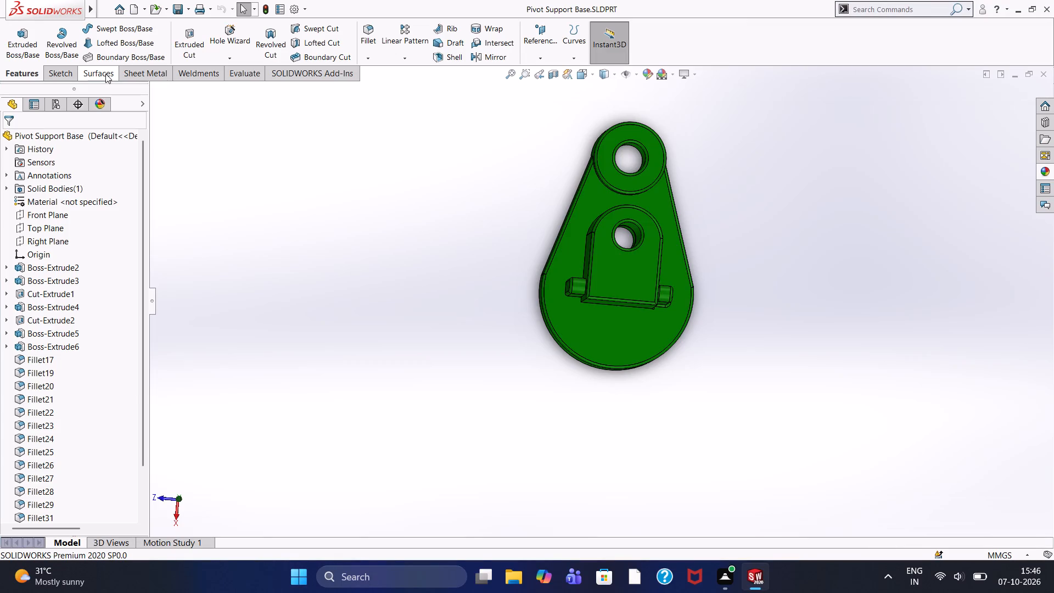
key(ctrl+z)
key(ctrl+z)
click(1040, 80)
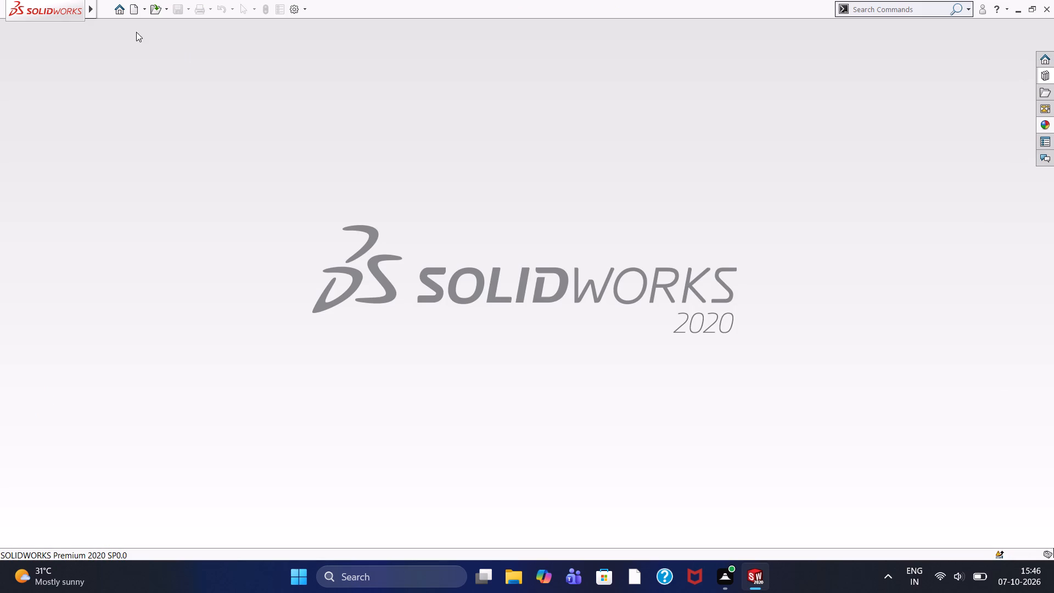
Create a new part document and dismiss the message notification.
click(134, 10)
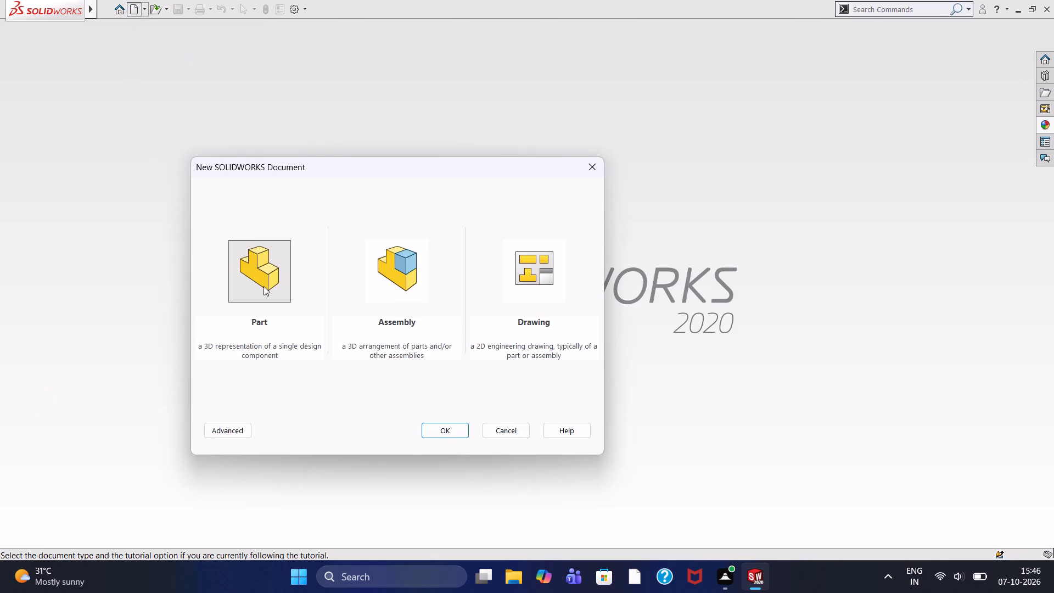
double_click(265, 278)
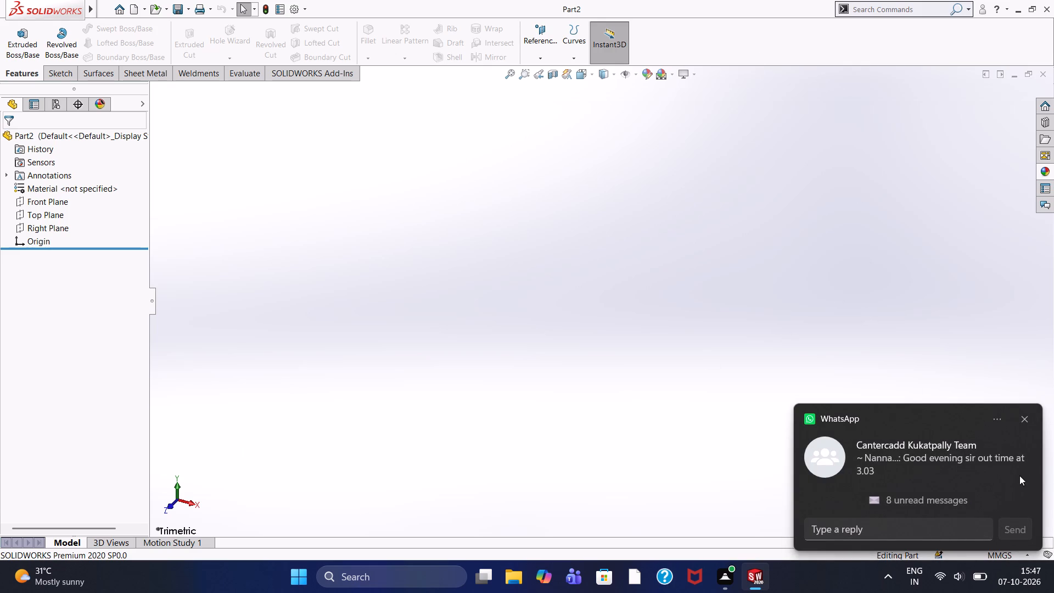
click(1028, 416)
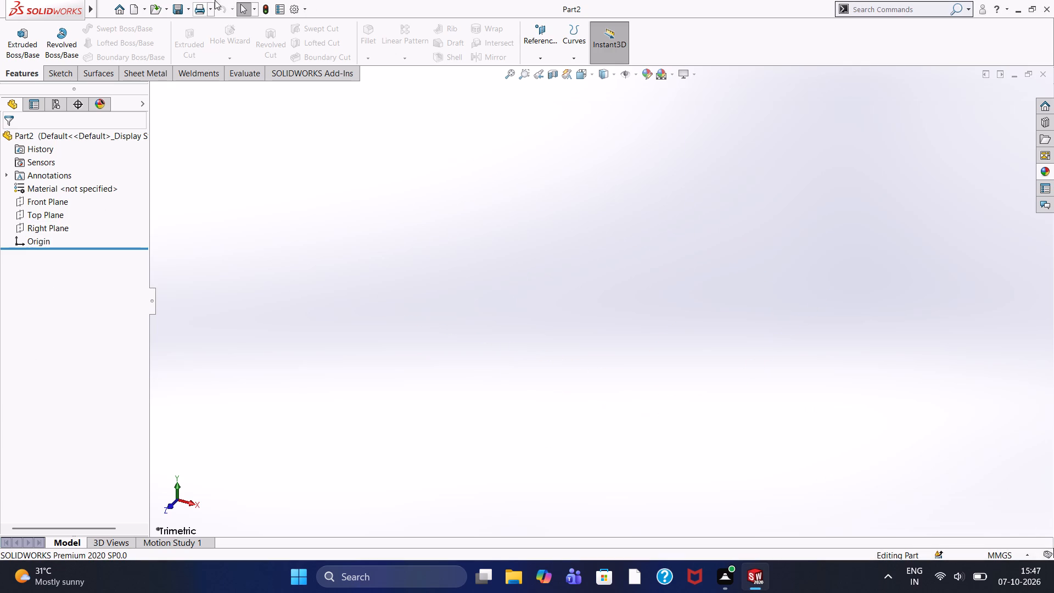
Start a sketch on the Front Plane.
click(64, 74)
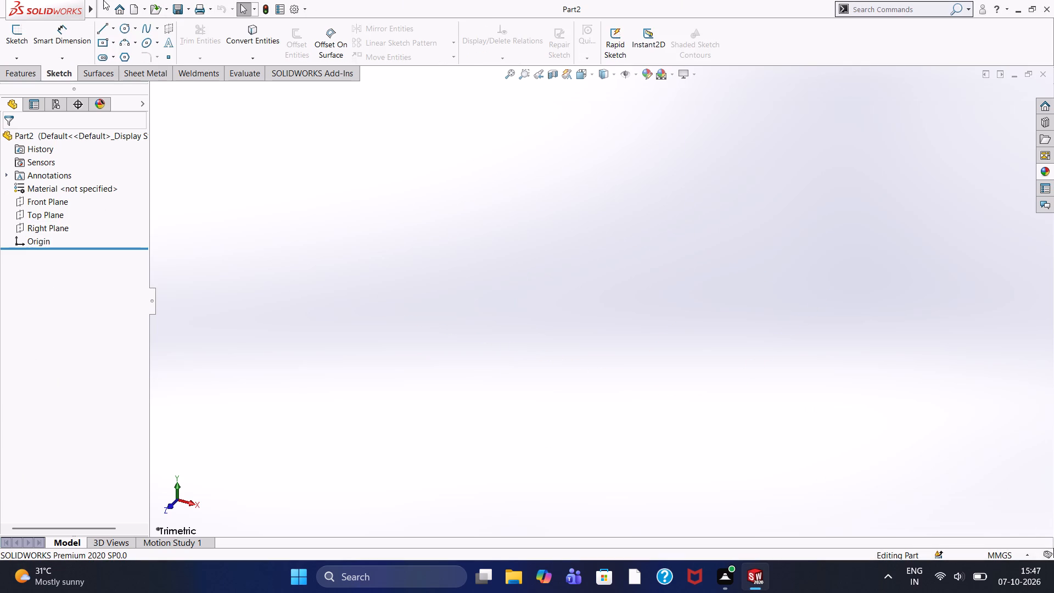
click(56, 204)
click(58, 188)
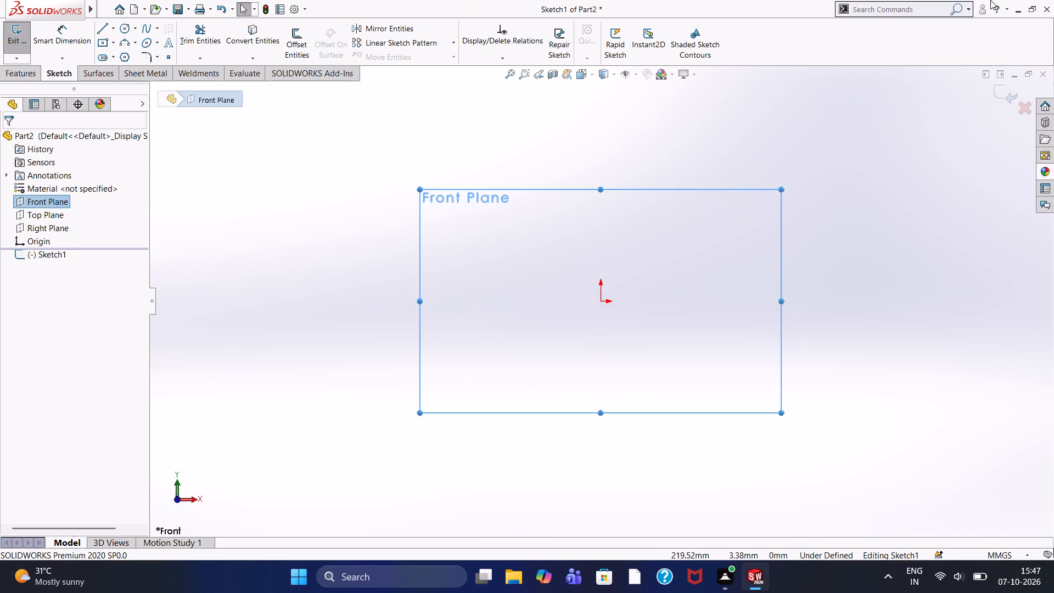
click(457, 267)
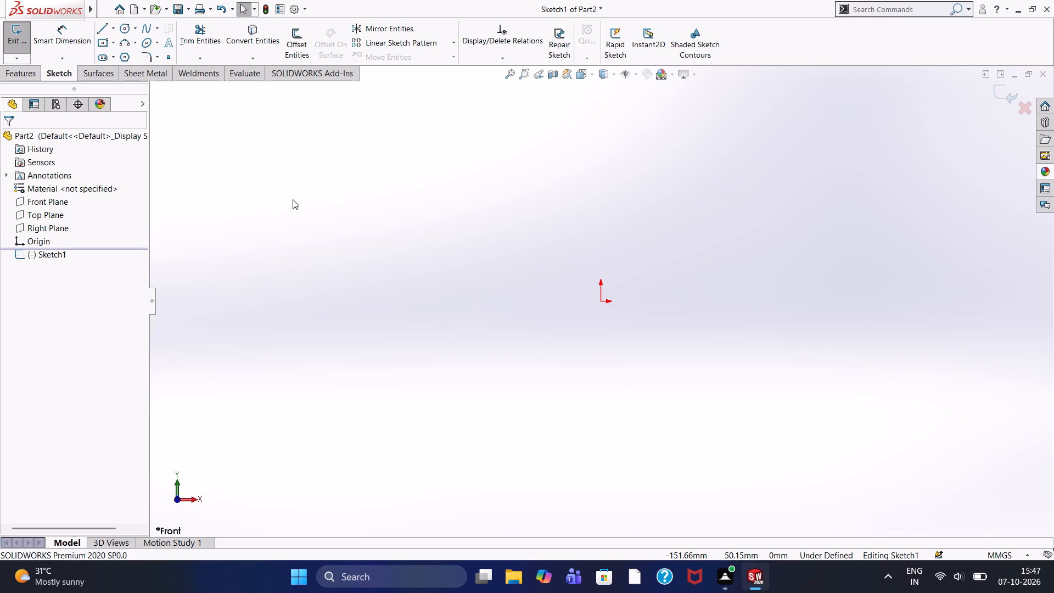
scroll(188, 180, up, 1)
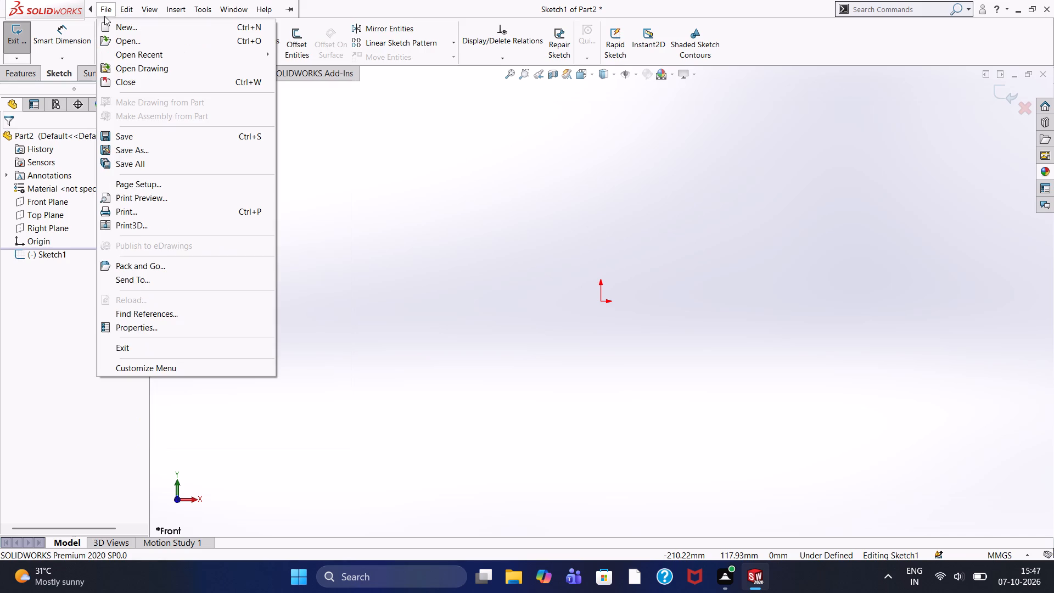
click(500, 202)
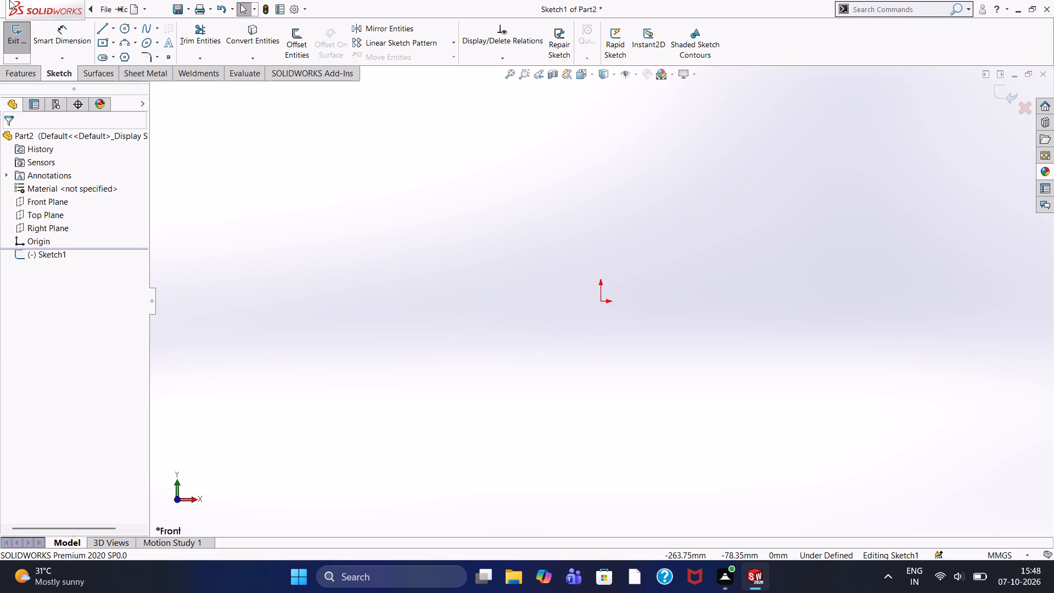
Sketch a closed rectangle from lines, 25 mm wide and 100 mm high, with its lower-left corner at the origin.
click(98, 25)
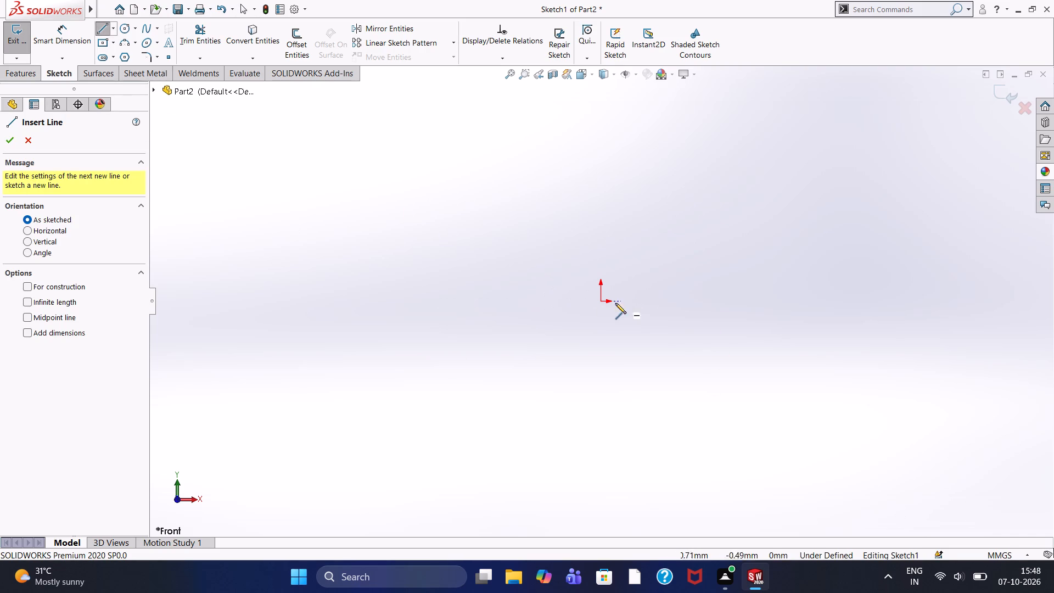
click(599, 302)
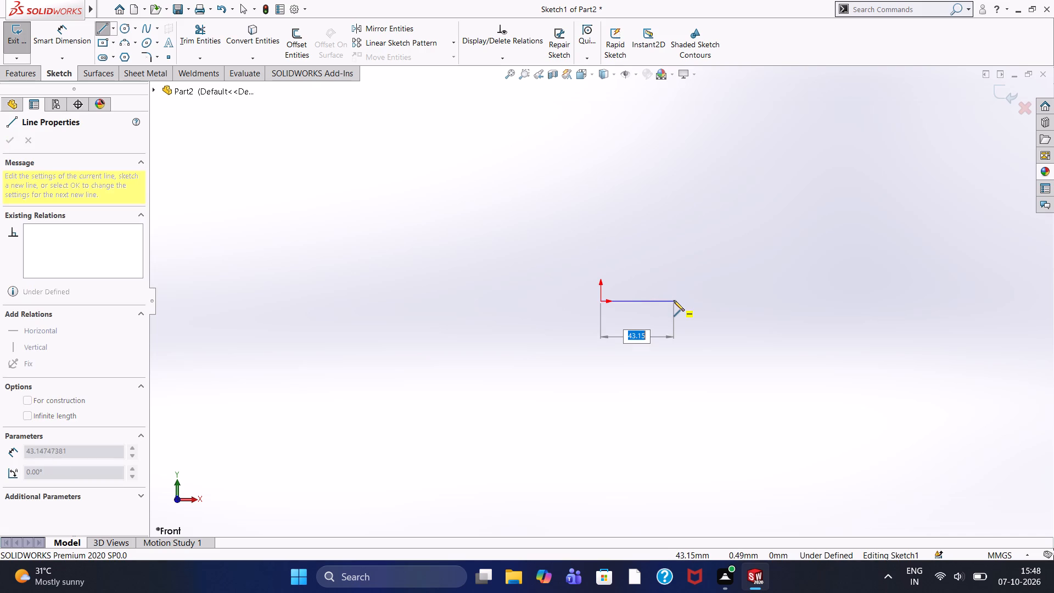
text(25)
key(Return)
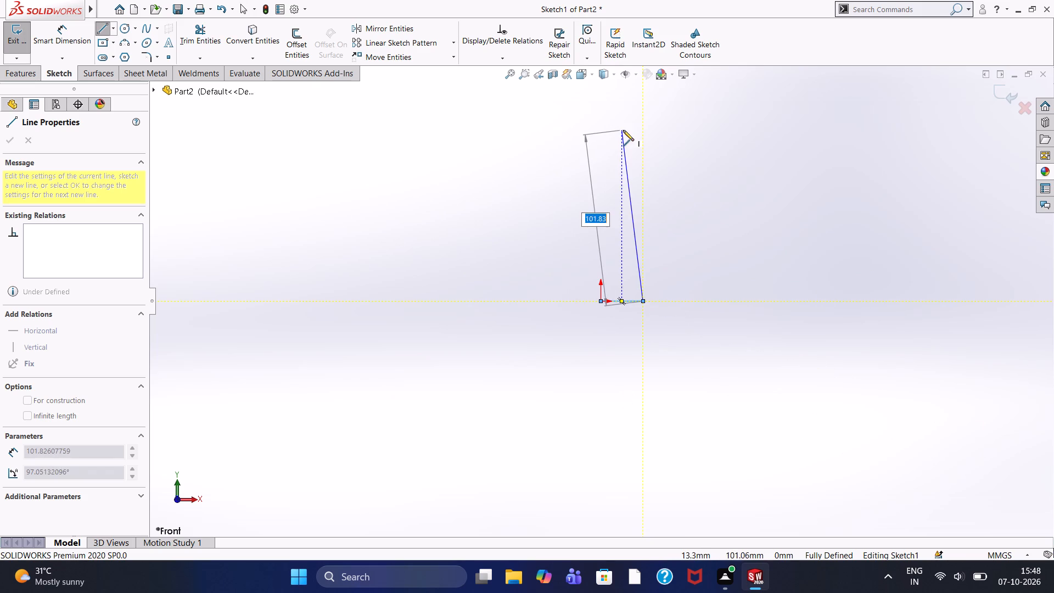
text(100)
key(Return)
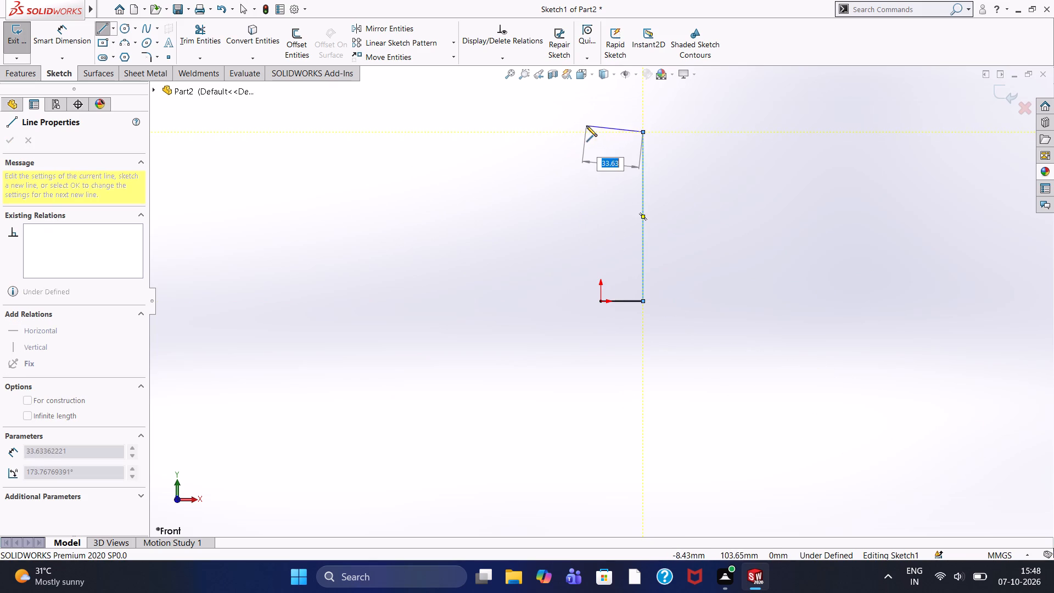
click(598, 131)
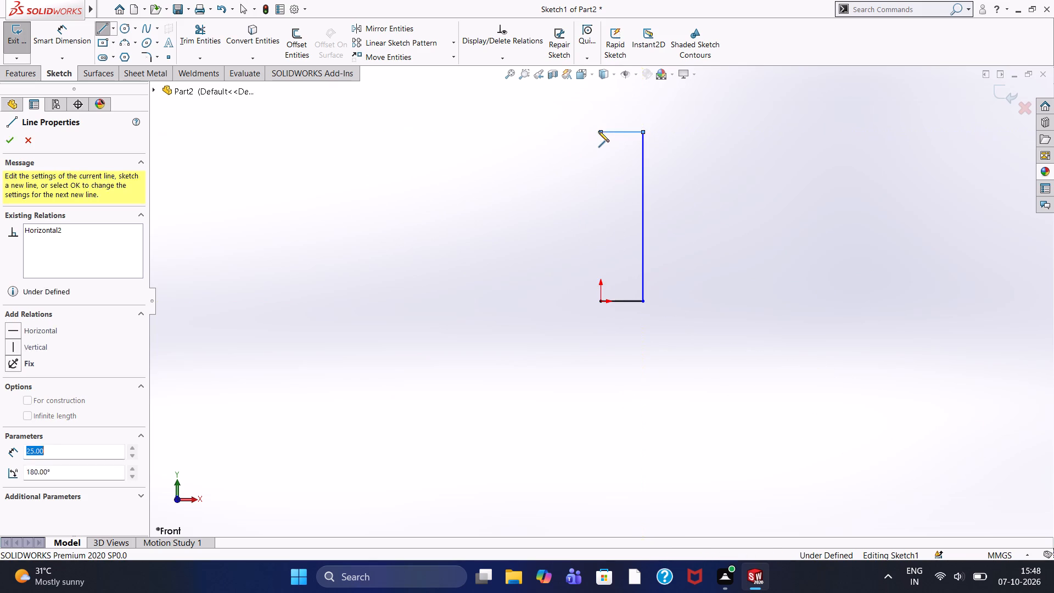
click(601, 300)
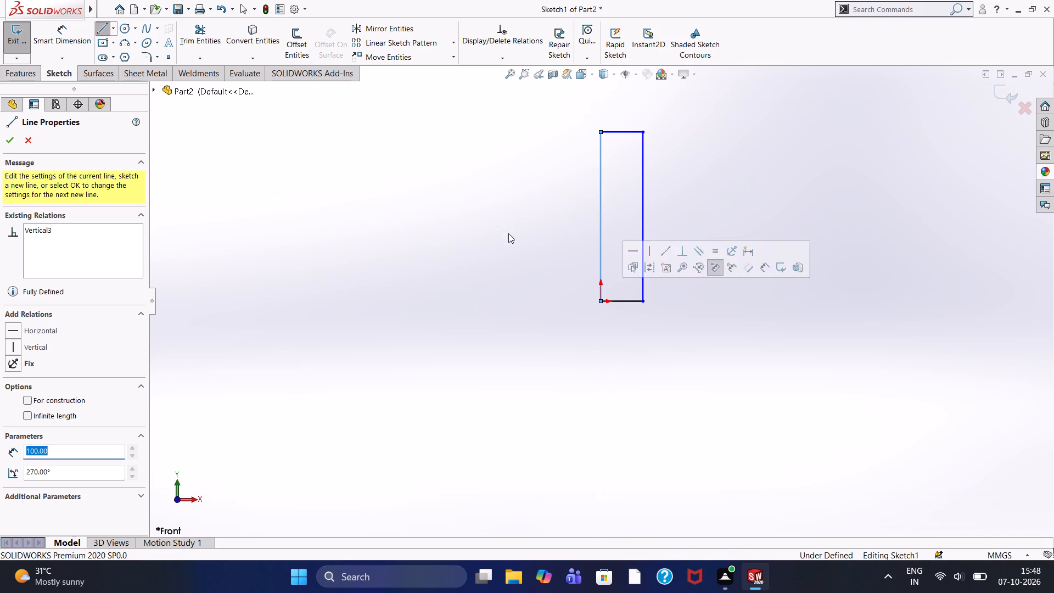
right_click(396, 162)
click(452, 177)
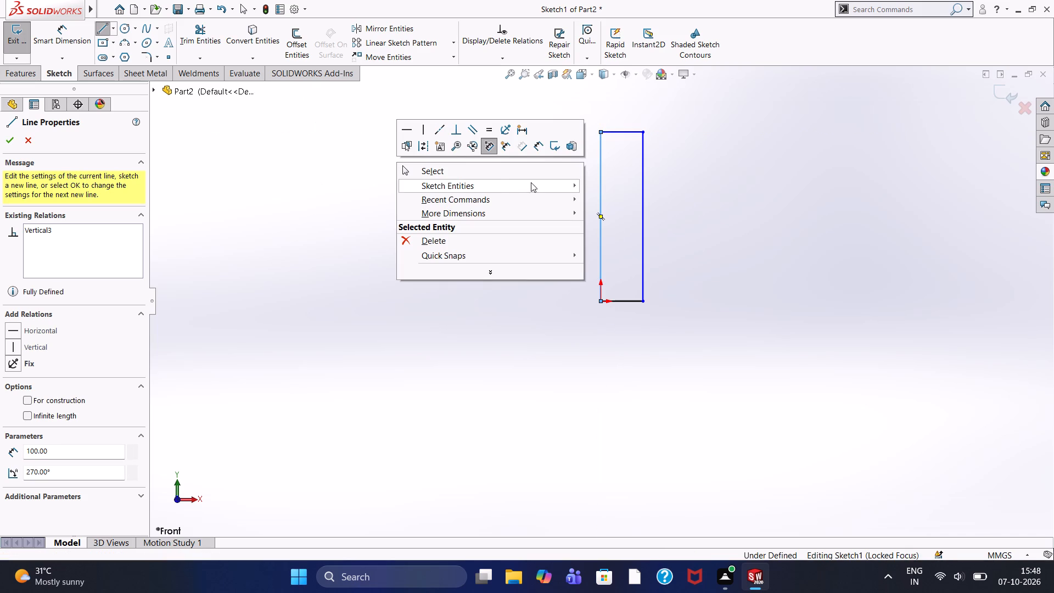
click(505, 171)
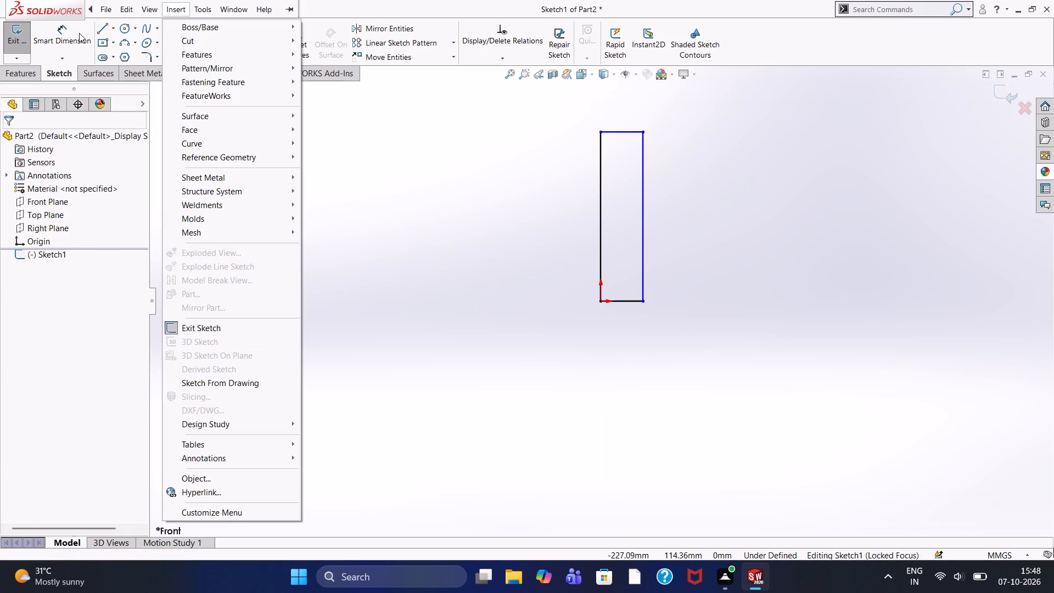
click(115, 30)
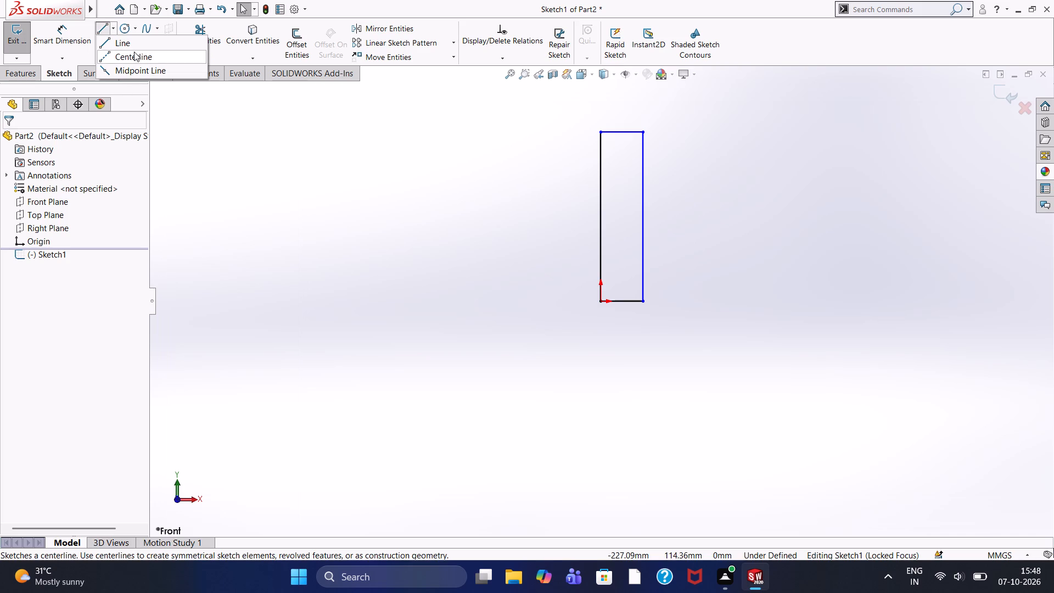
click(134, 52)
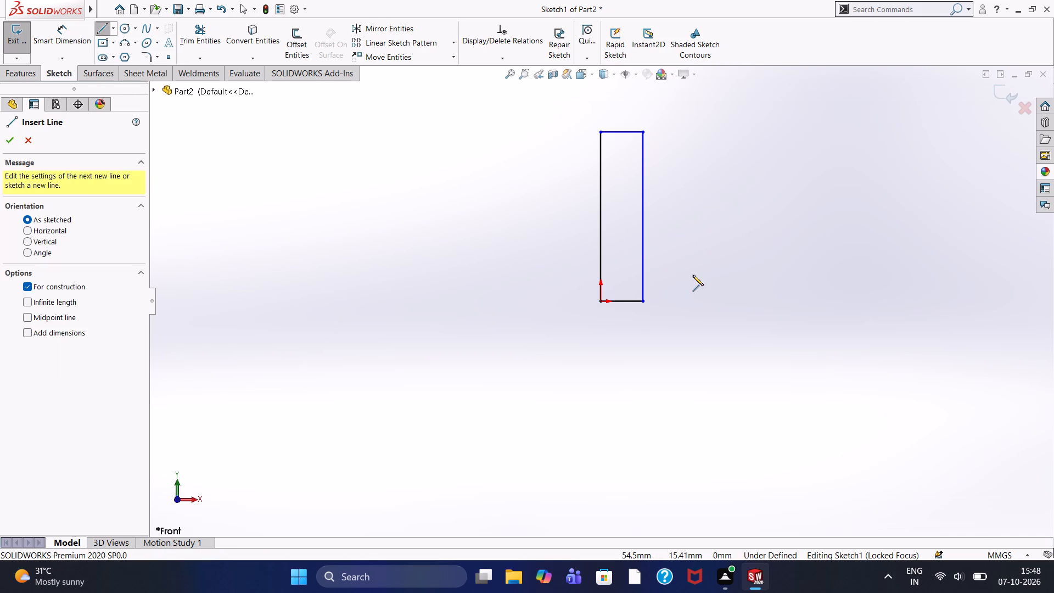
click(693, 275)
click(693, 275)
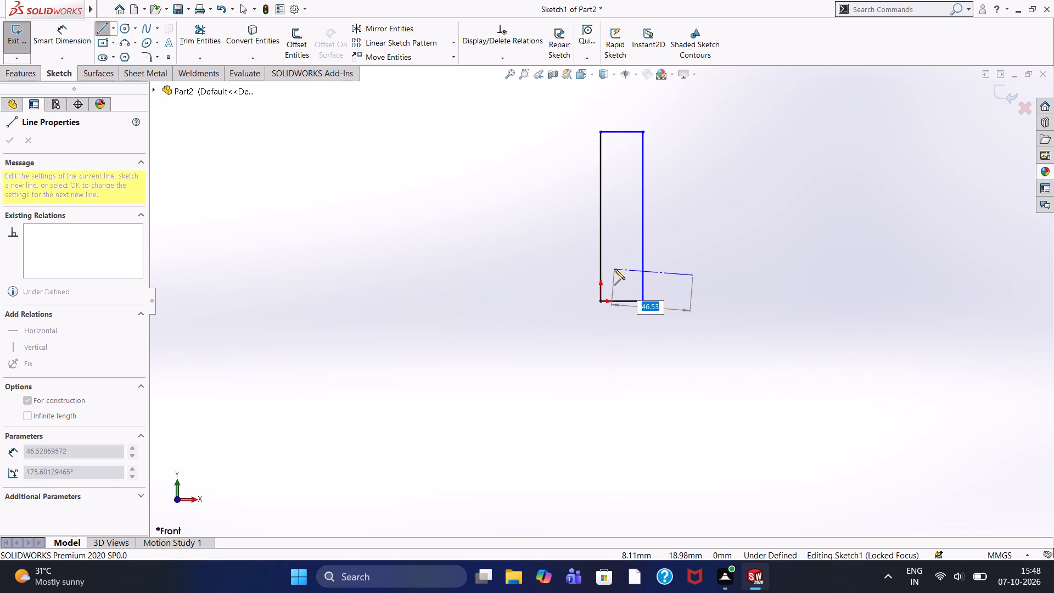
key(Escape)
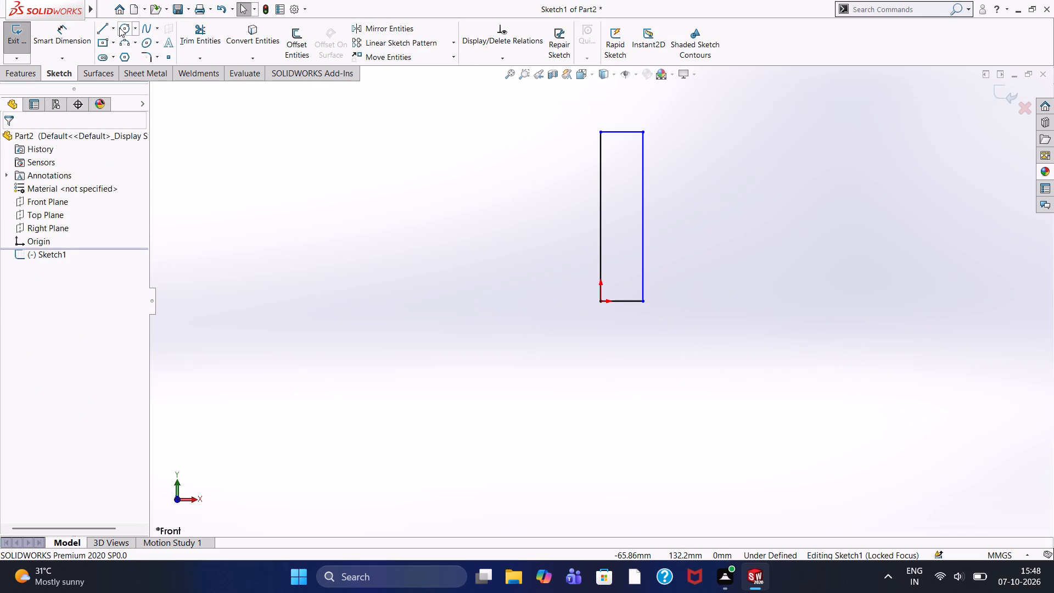
Draw a 40 mm horizontal centerline outward from the rectangle's lower-right corner, continuing into a vertical centerline going up from its end.
click(116, 27)
click(138, 59)
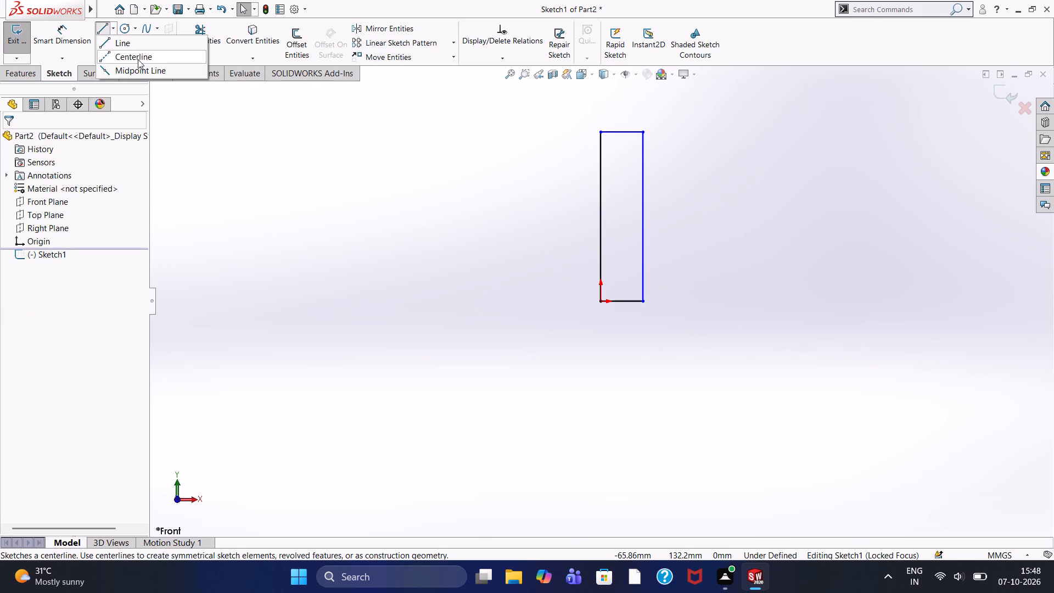
click(641, 300)
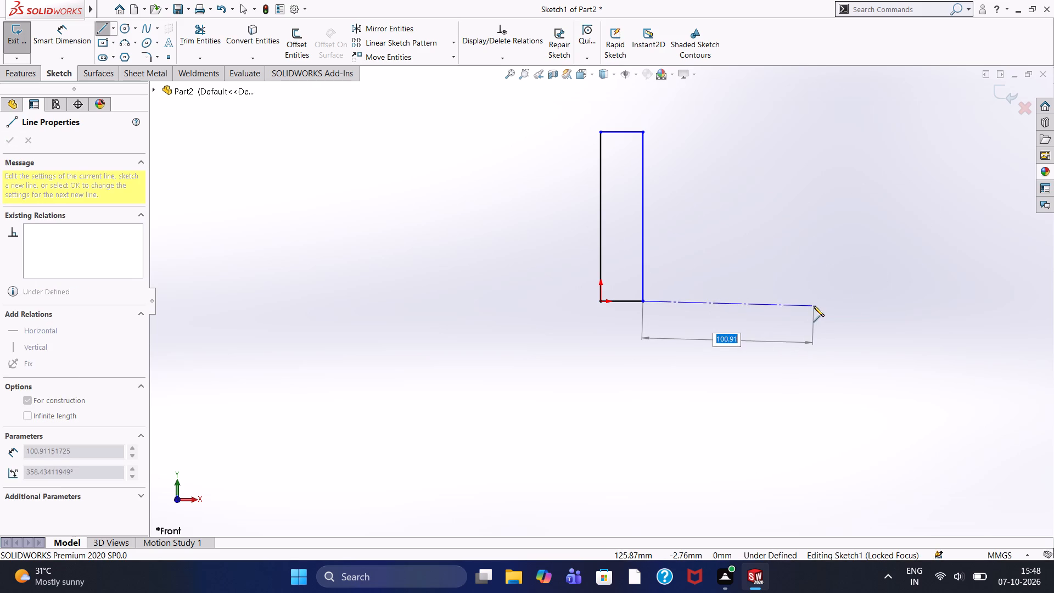
text(40)
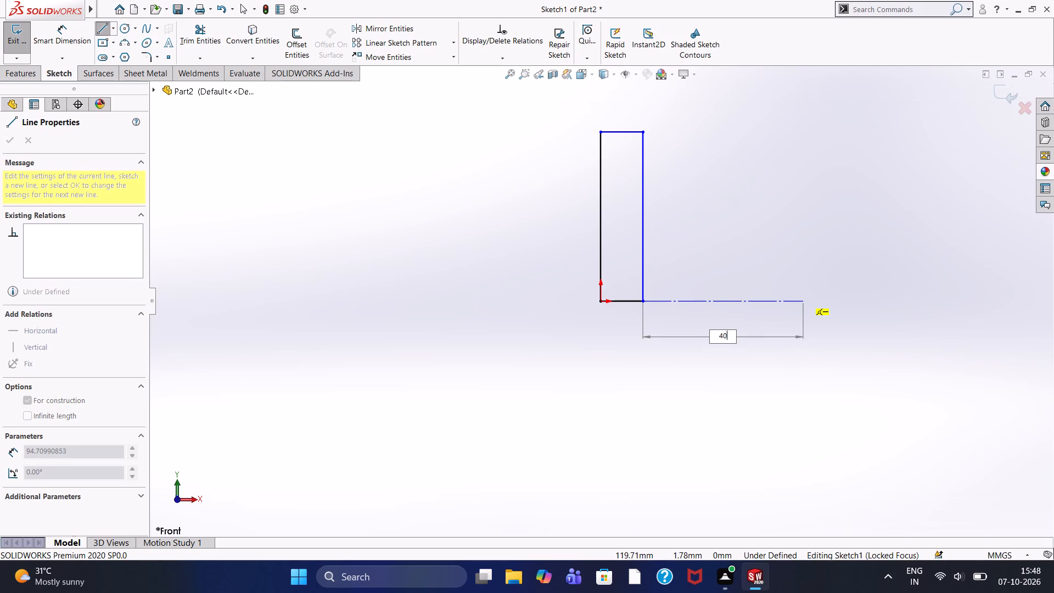
key(Return)
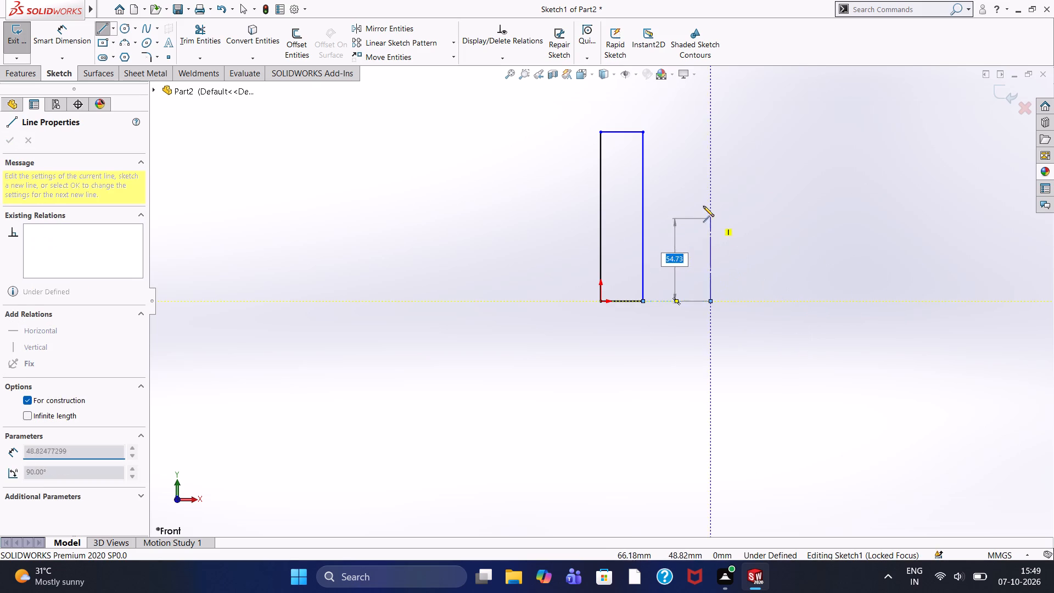
click(714, 196)
key(Escape)
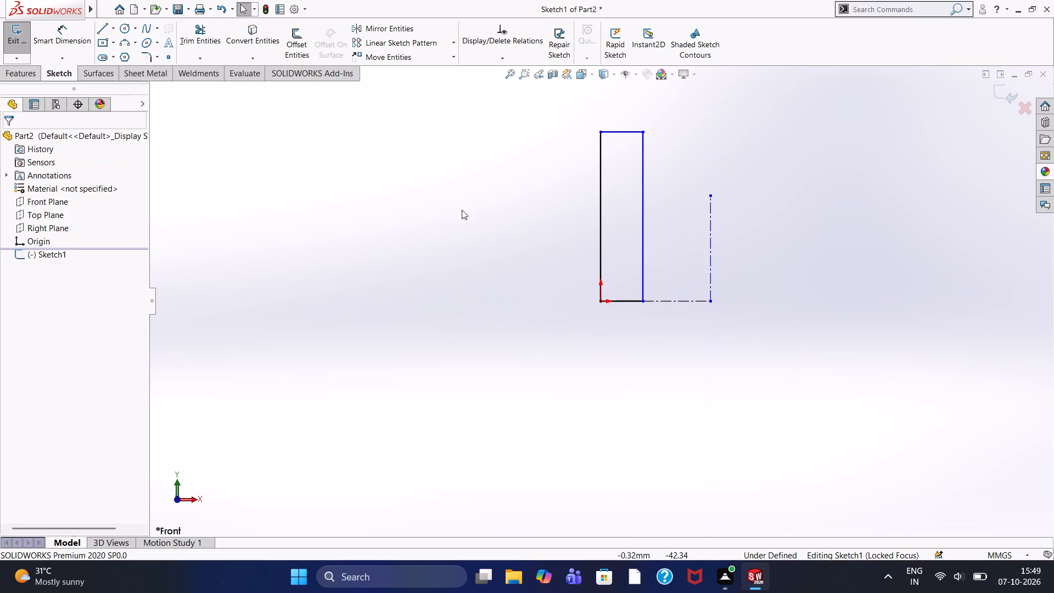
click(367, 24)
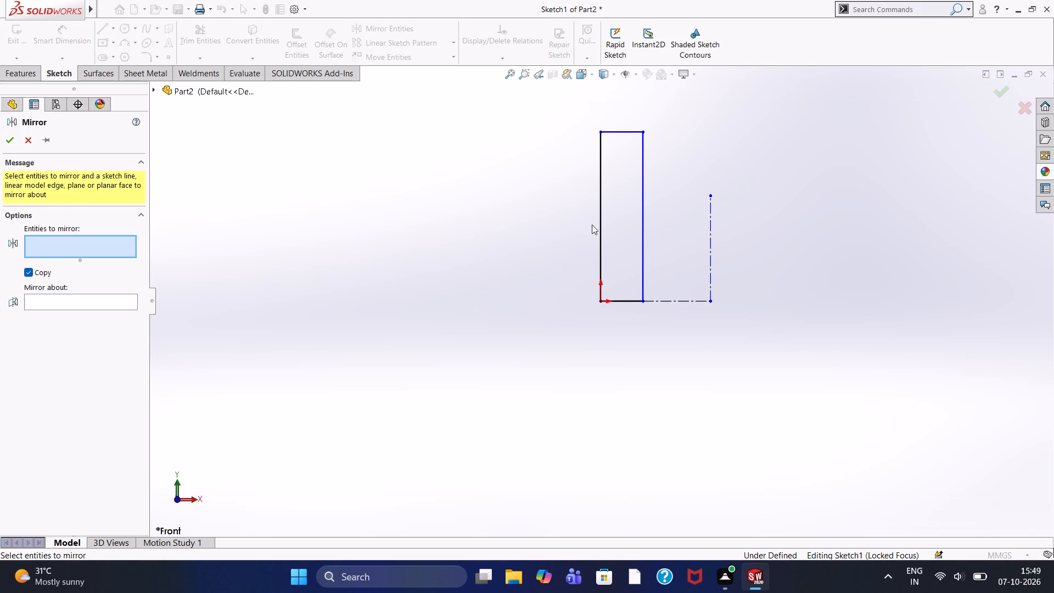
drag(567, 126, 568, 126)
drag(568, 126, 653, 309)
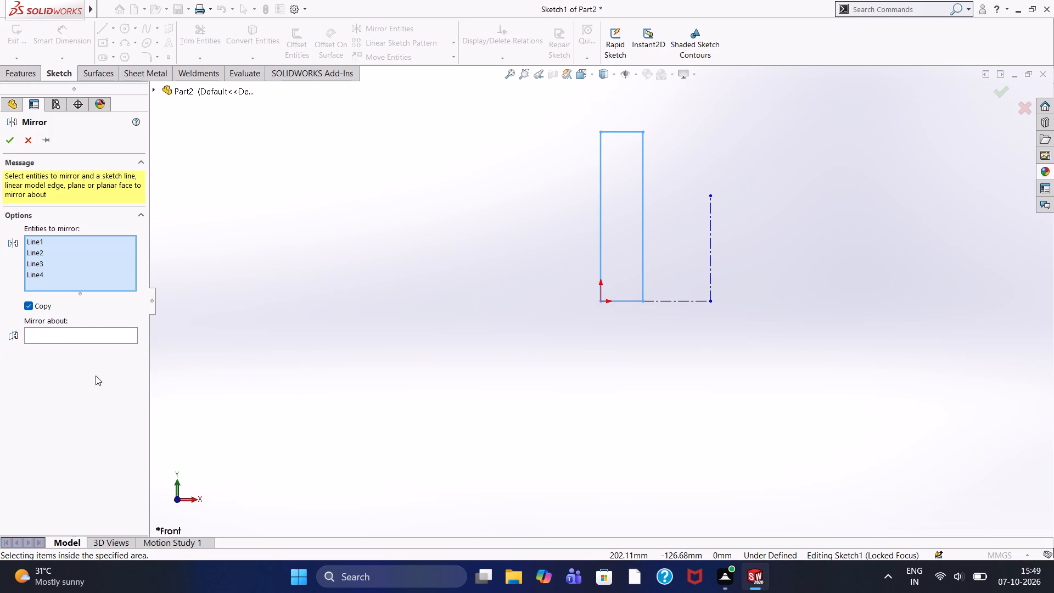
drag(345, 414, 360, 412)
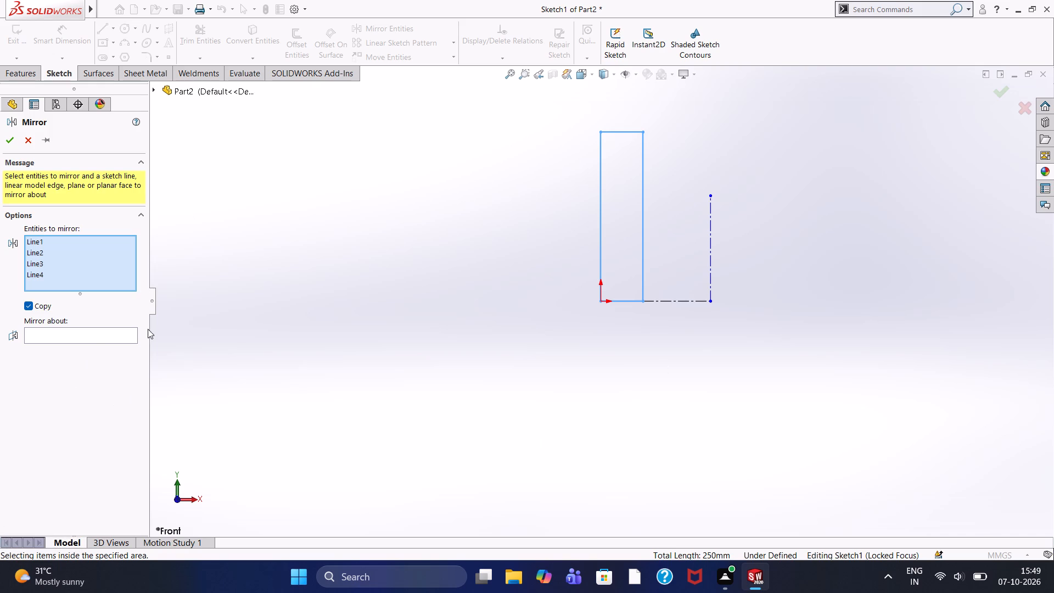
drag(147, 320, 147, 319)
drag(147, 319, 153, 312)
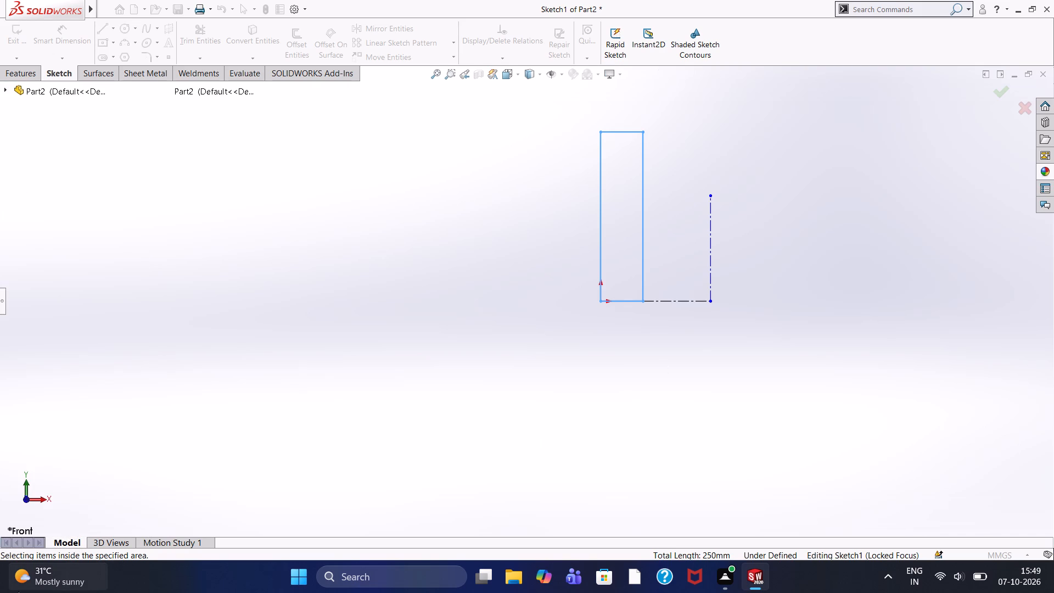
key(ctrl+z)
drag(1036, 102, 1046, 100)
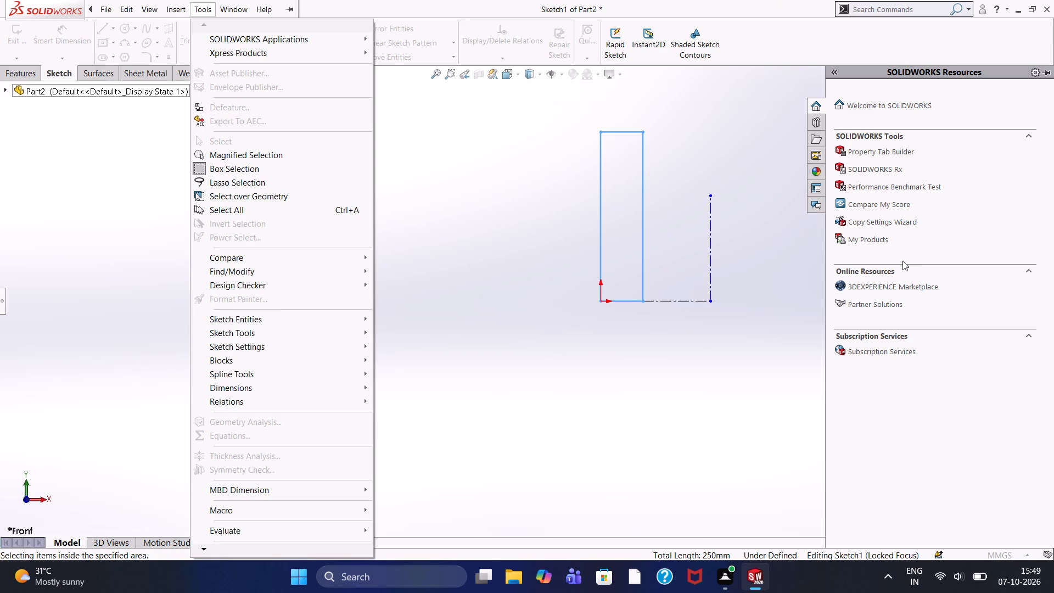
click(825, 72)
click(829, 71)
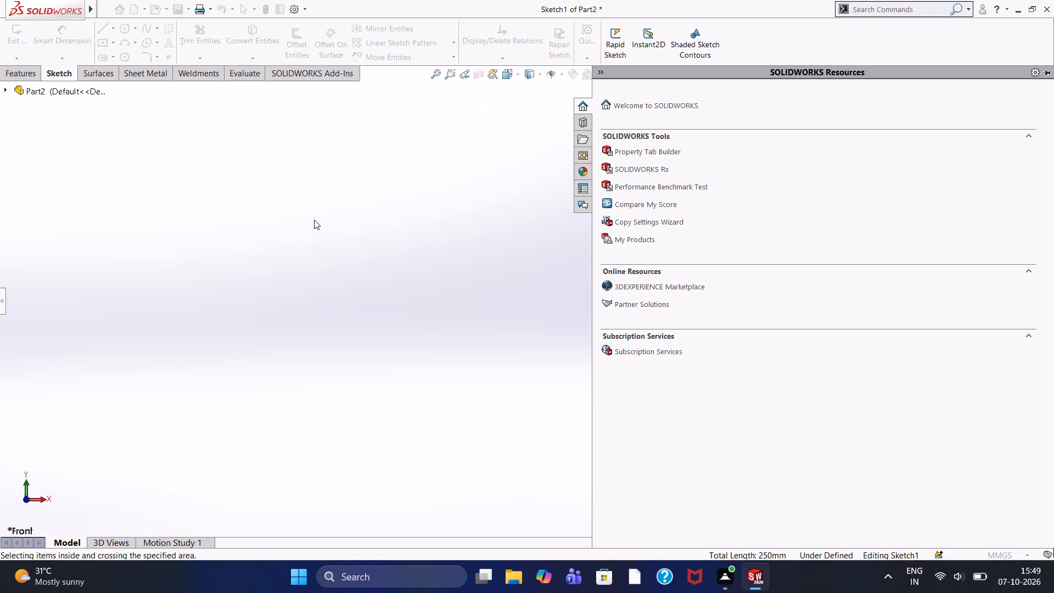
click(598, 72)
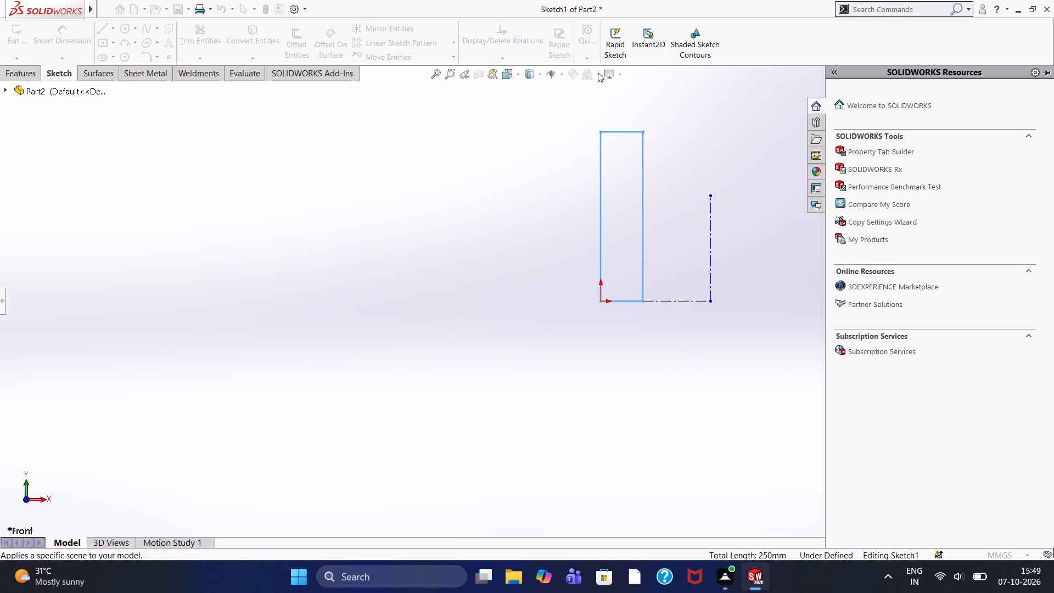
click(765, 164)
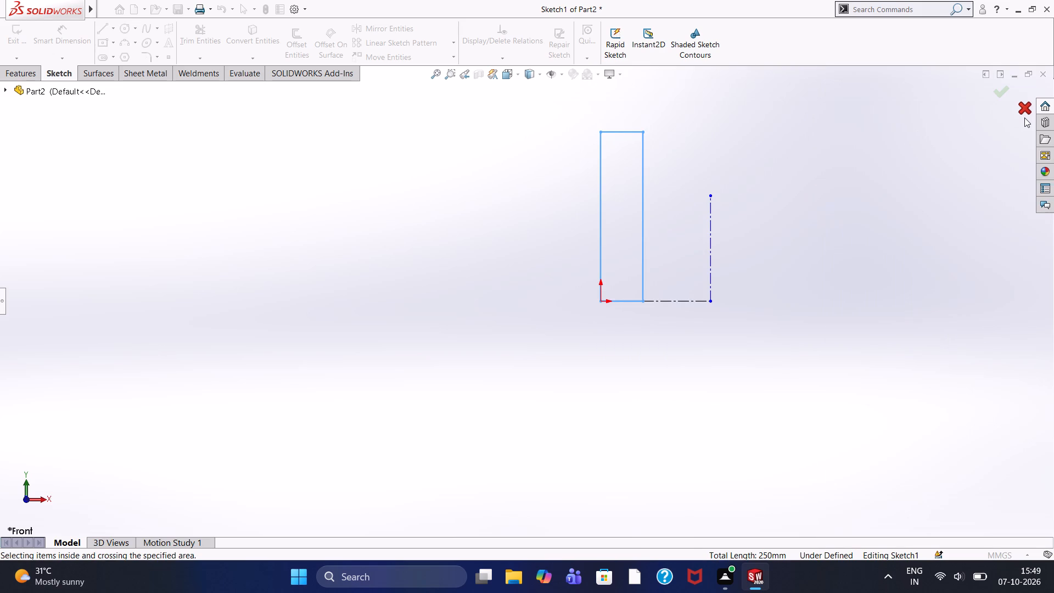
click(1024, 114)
Exit the sketch and discard all its changes.
click(1024, 114)
click(1024, 114)
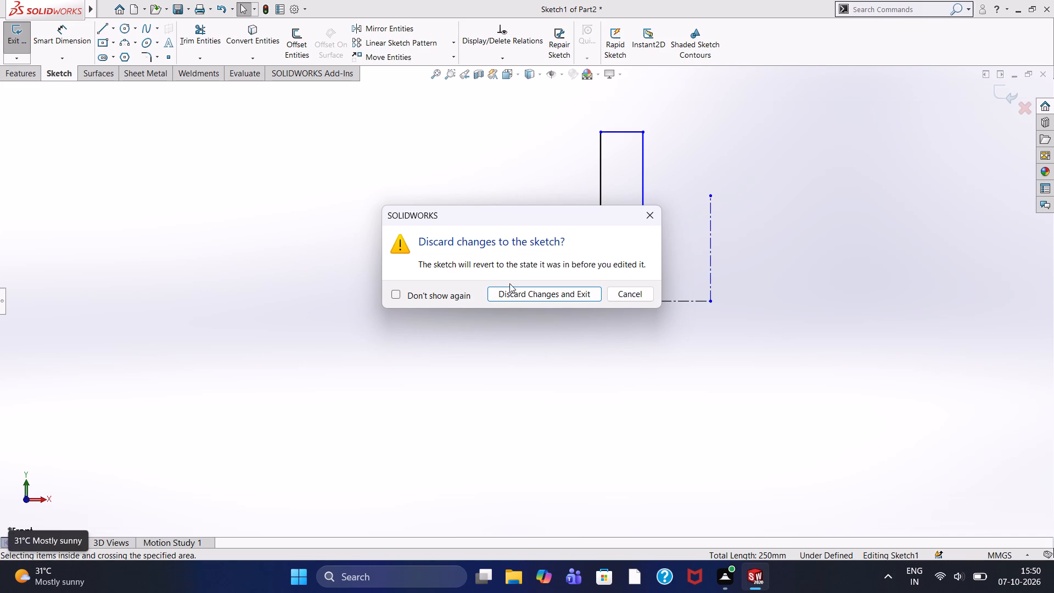
click(520, 294)
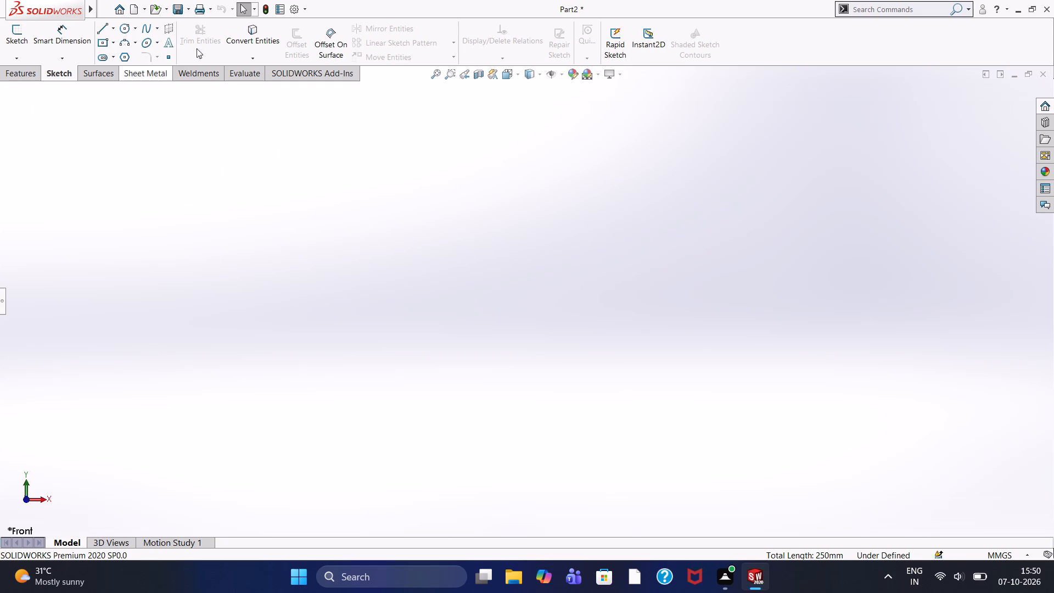
Bring back the collapsed side pane and start a new sketch on the Front Plane.
click(20, 29)
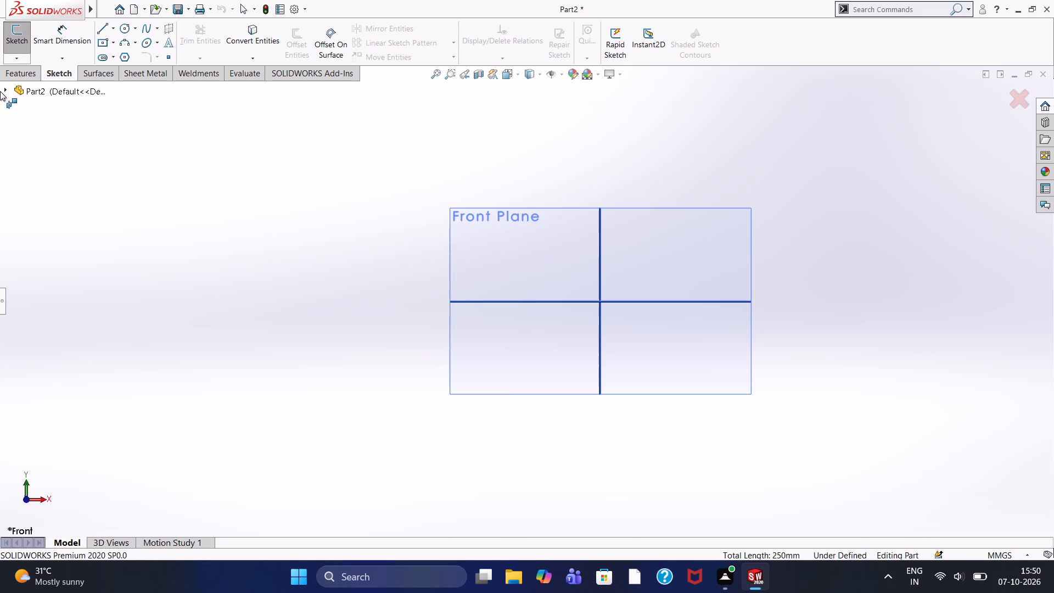
click(4, 91)
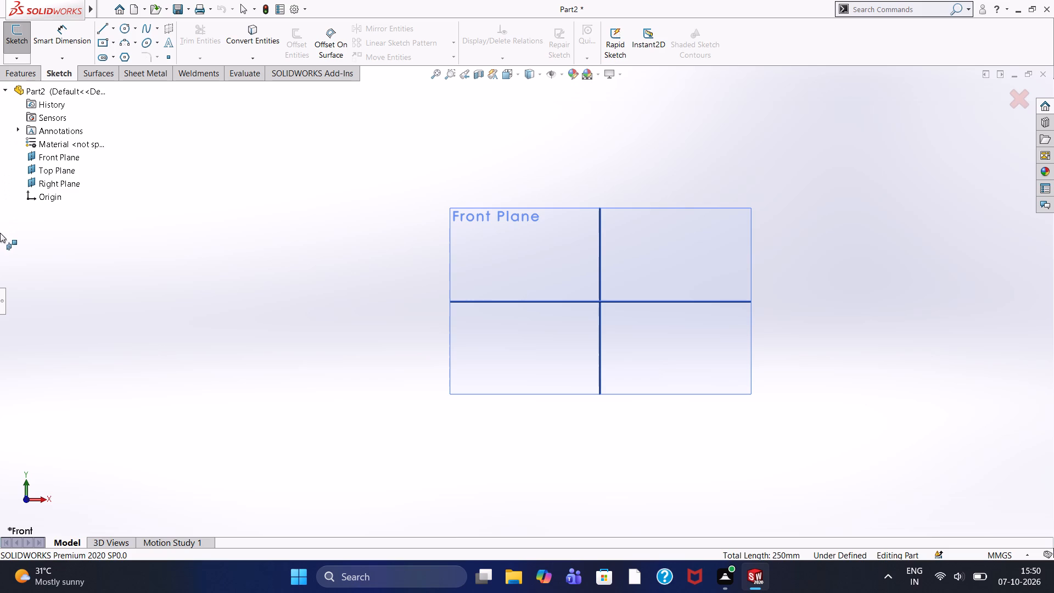
drag(3, 303, 24, 301)
drag(24, 301, 159, 301)
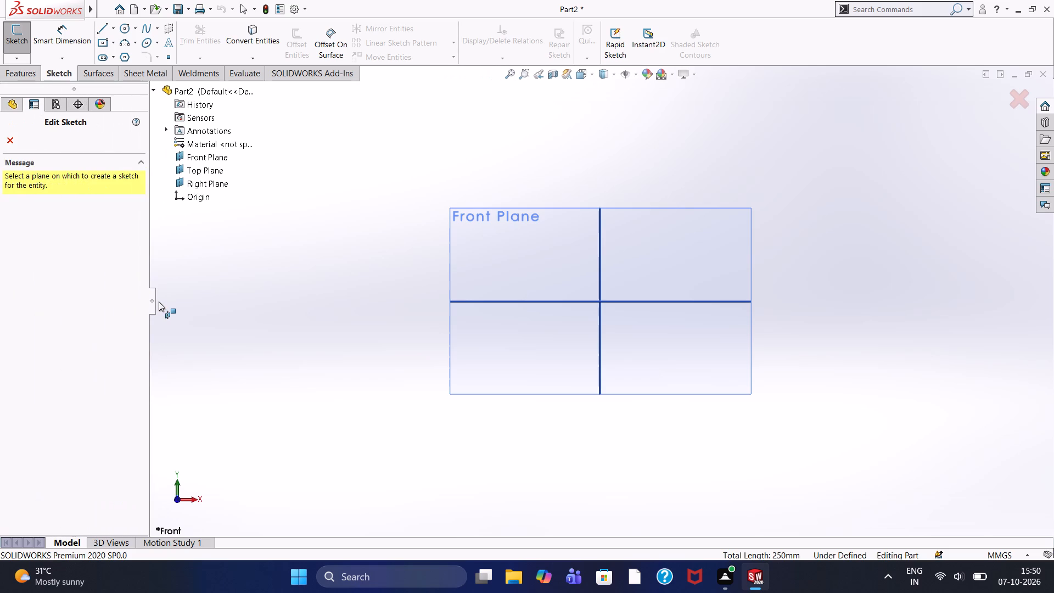
click(5, 146)
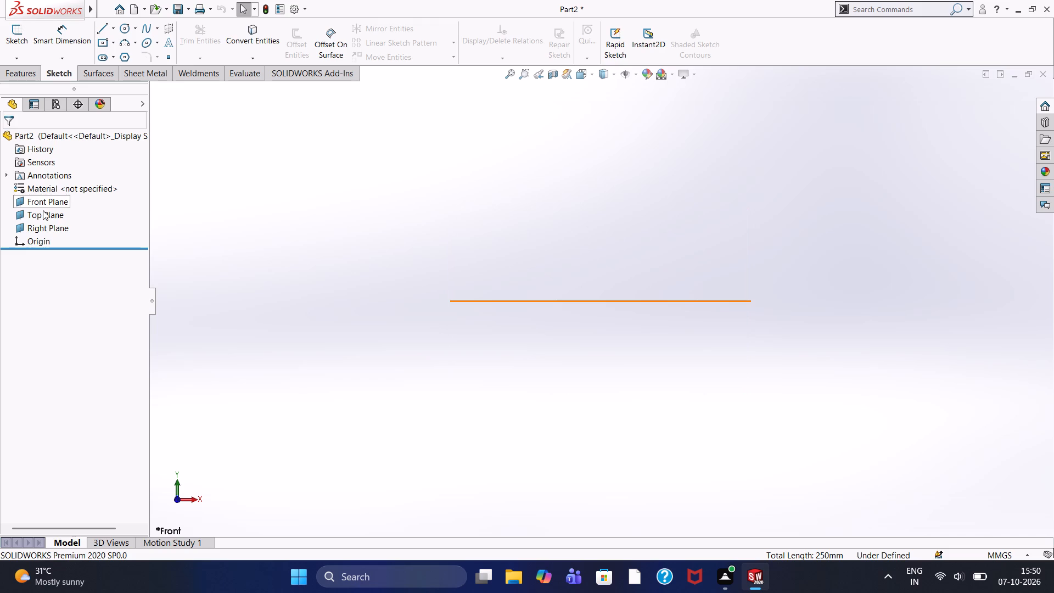
click(43, 203)
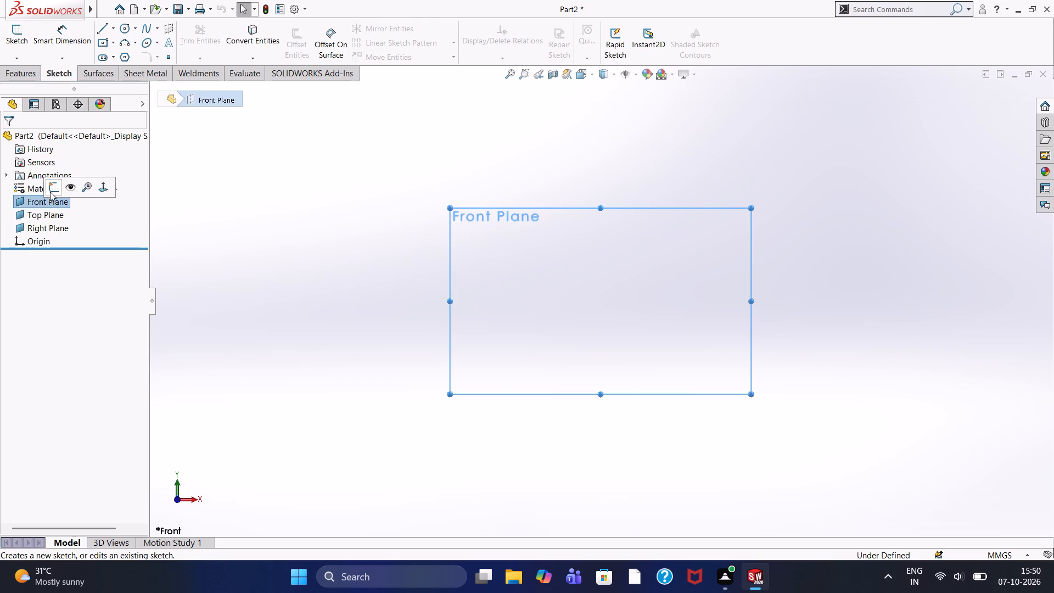
click(50, 191)
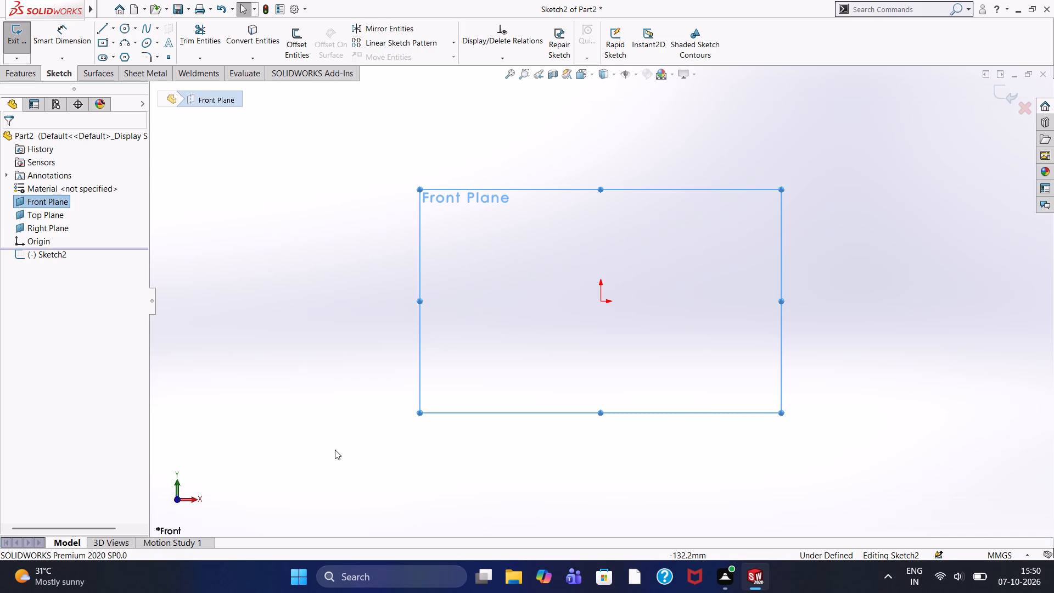
click(528, 300)
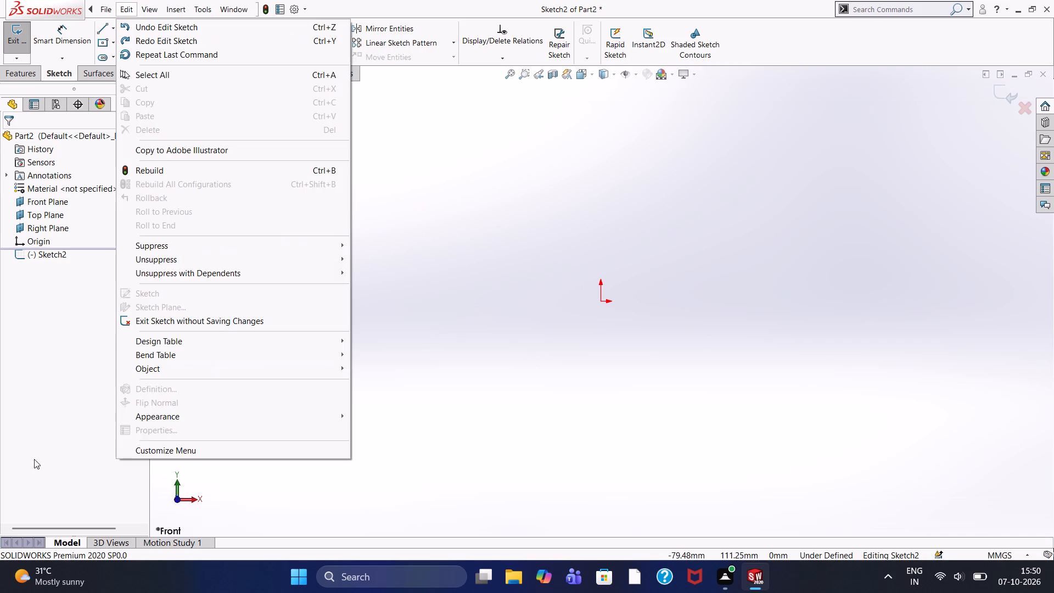
click(460, 284)
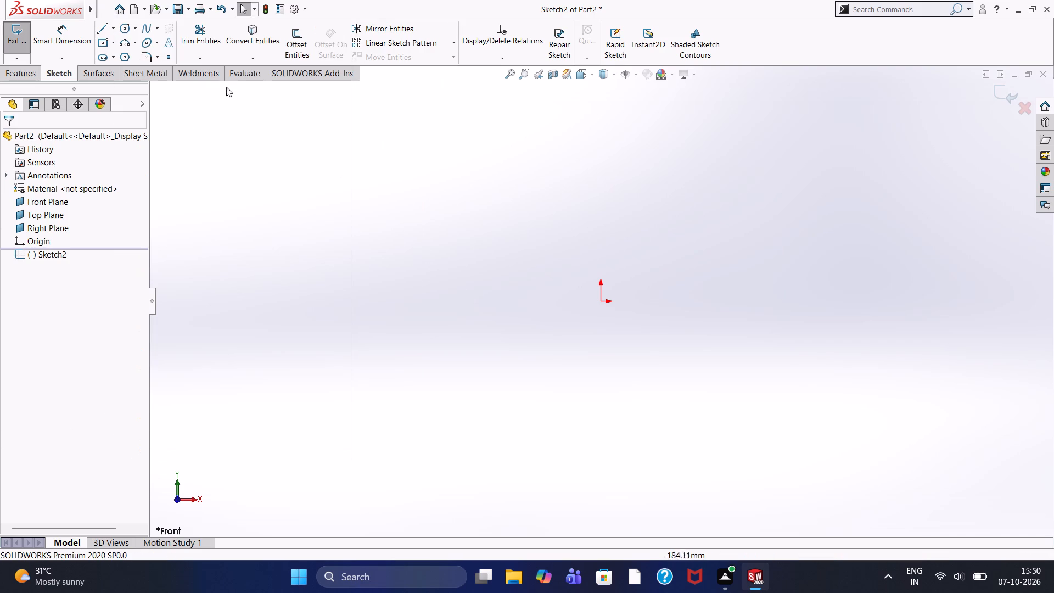
Sketch a tall, narrow center rectangle centred on the origin.
click(113, 44)
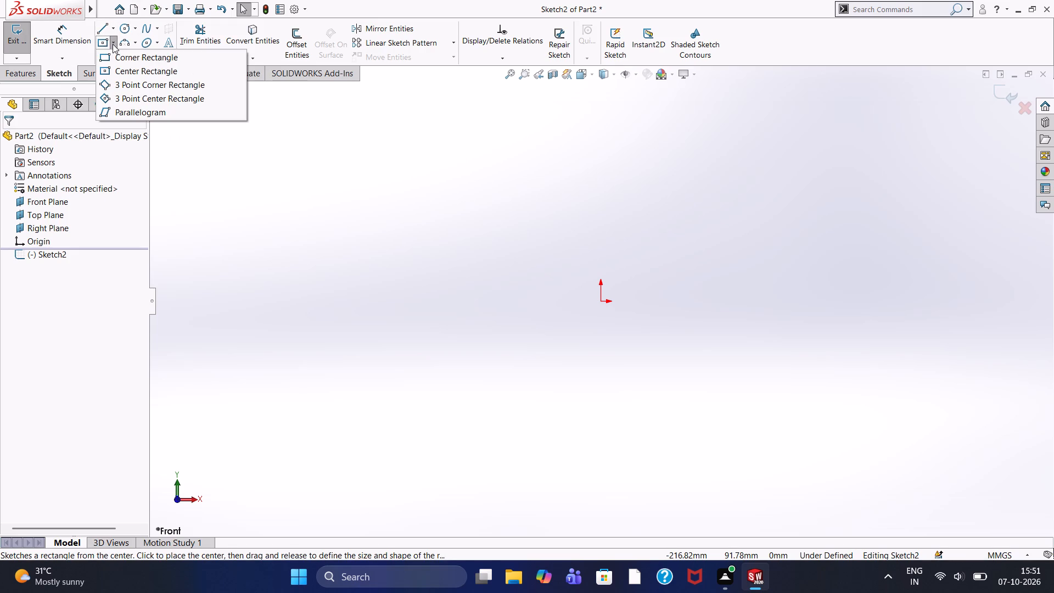
click(130, 74)
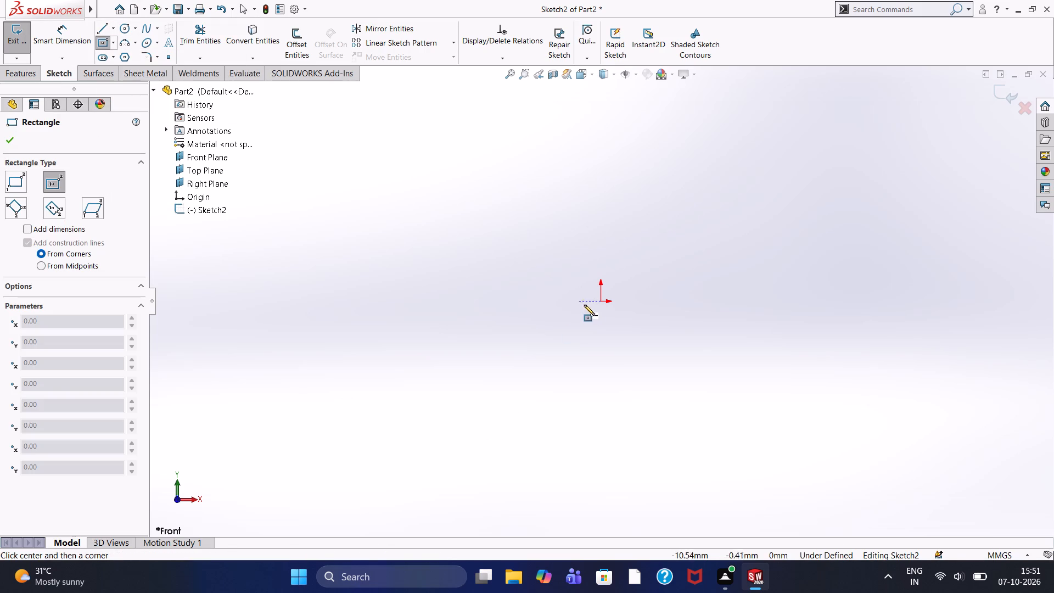
click(599, 302)
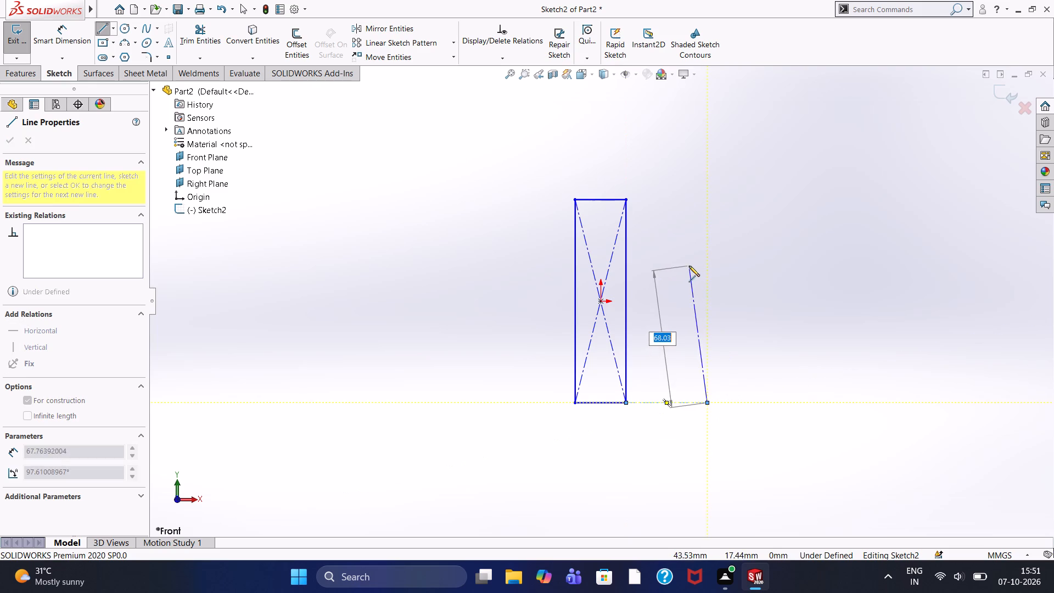
Draw a vertical centerline upward from the outer end of the horizontal centerline that extends from the rectangle's lower-right corner.
click(709, 244)
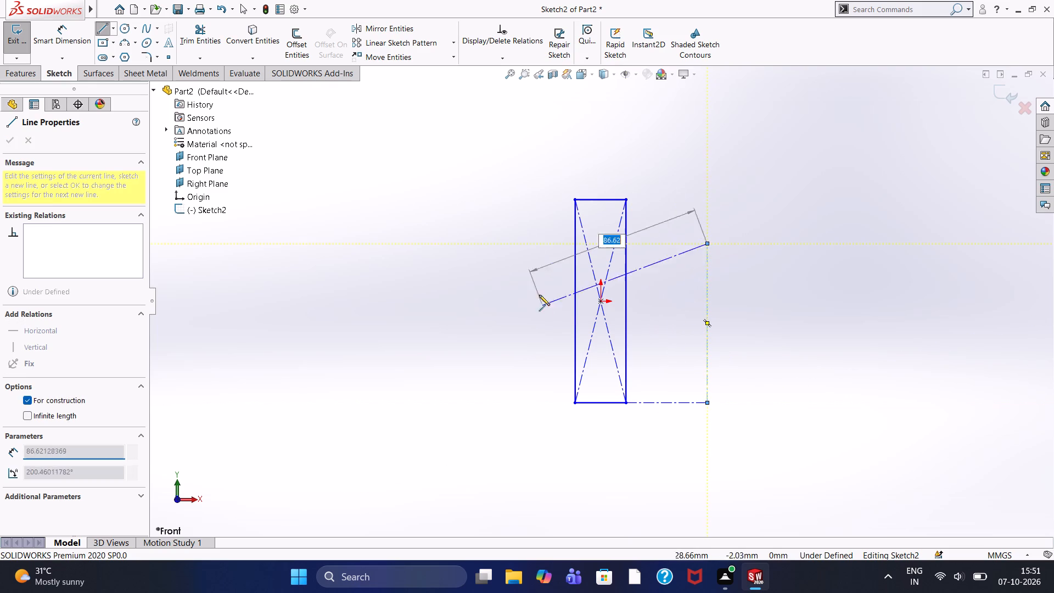
right_click(400, 173)
click(413, 182)
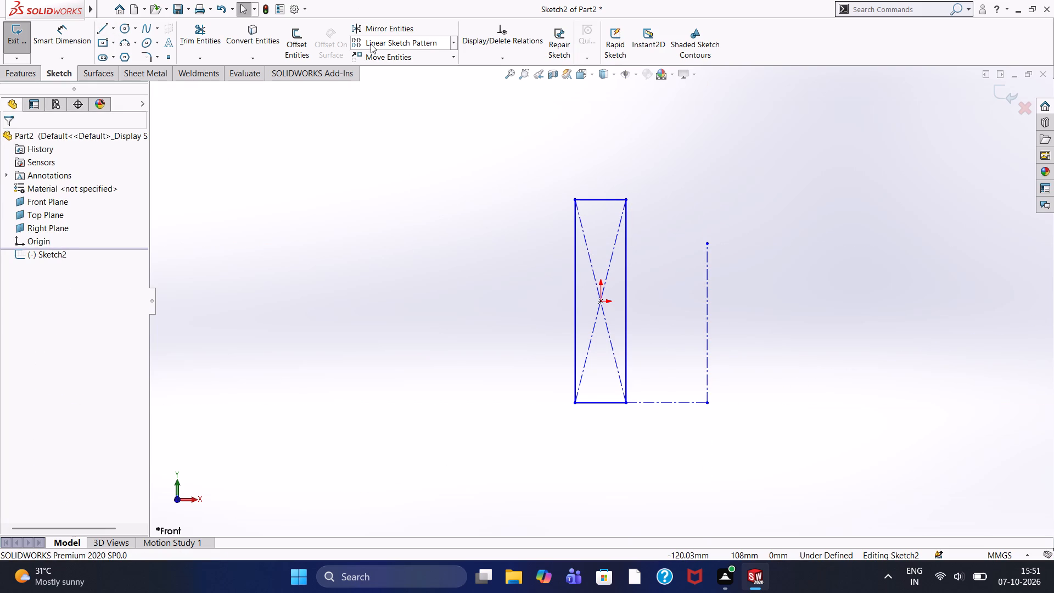
Mirror the whole rectangle, including its diagonals and center point, about the vertical centerline, keeping the original.
click(379, 25)
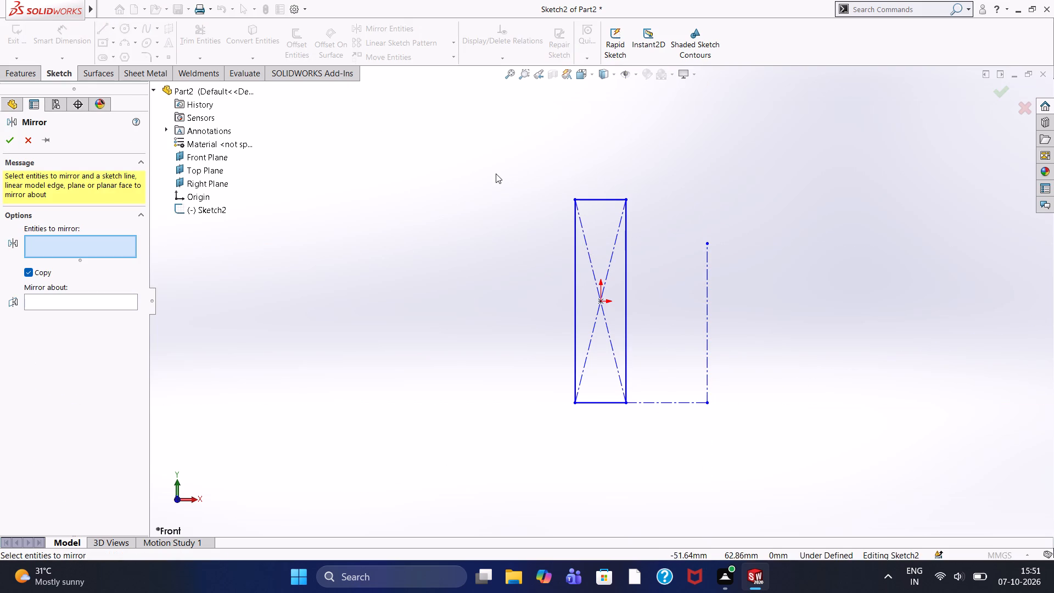
drag(496, 174, 672, 485)
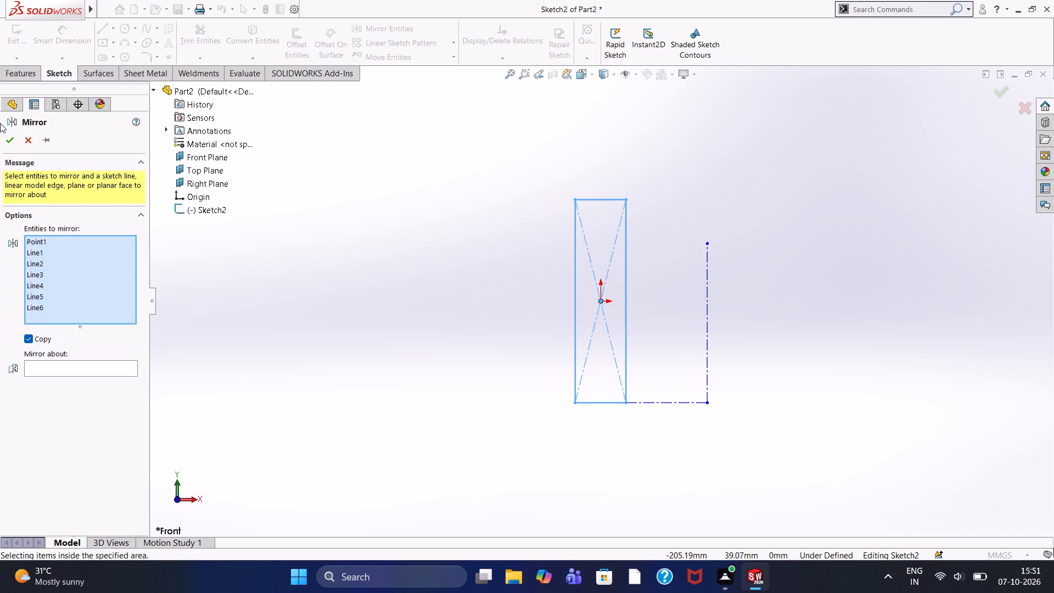
click(70, 366)
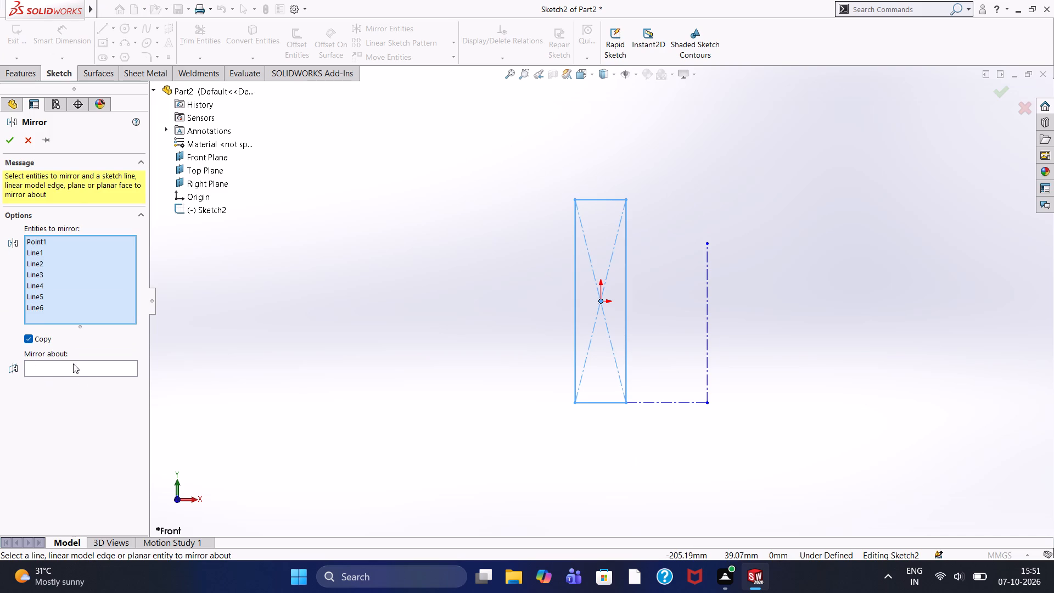
click(708, 310)
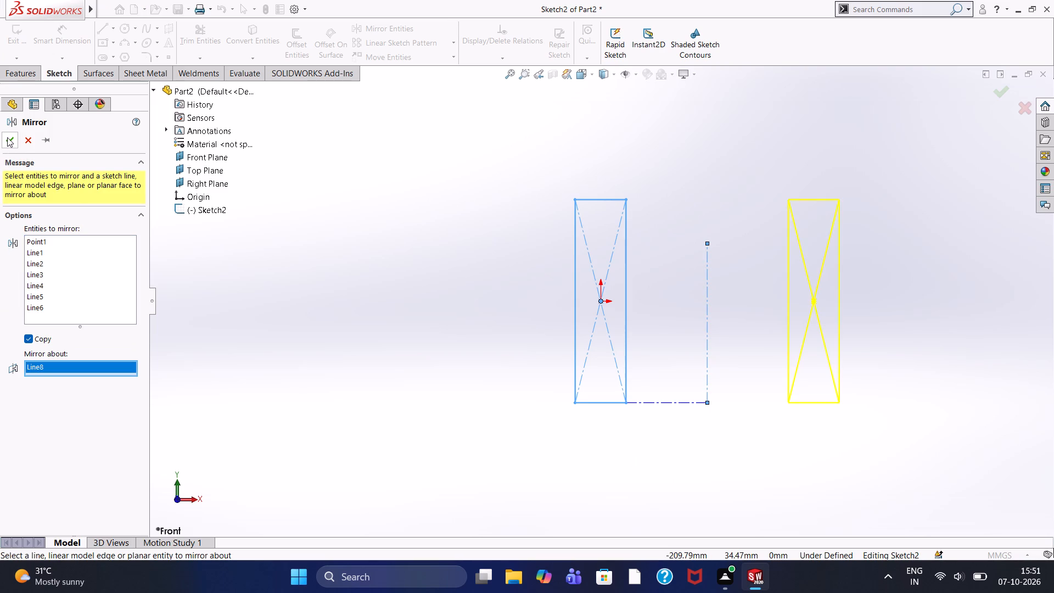
click(7, 137)
click(503, 294)
Extrude both rectangles as a blind boss from the sketch plane to a depth of 25 mm.
middle_drag(506, 294, 484, 229)
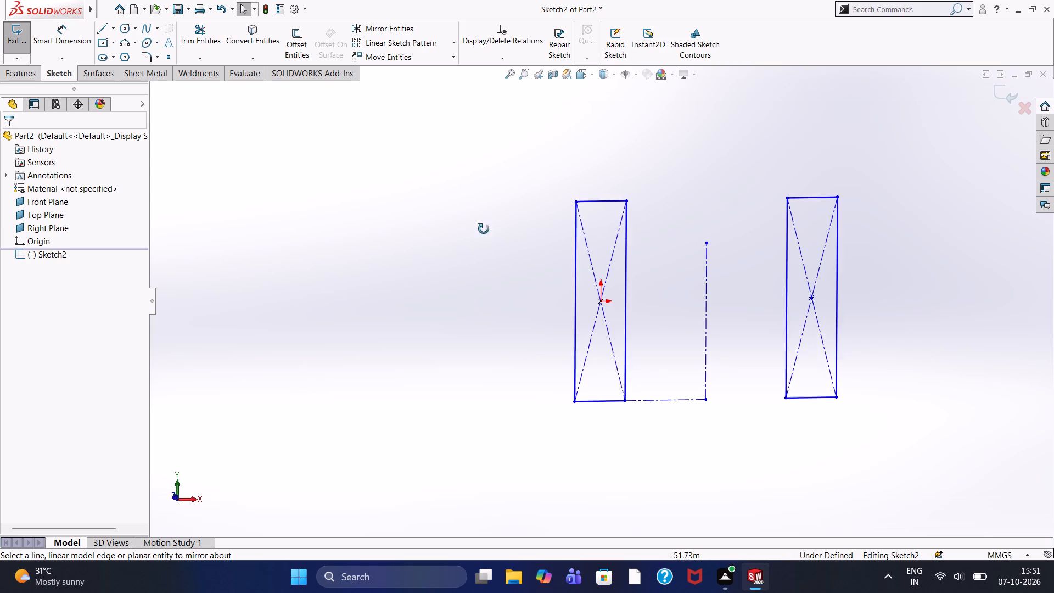
middle_drag(484, 229, 506, 115)
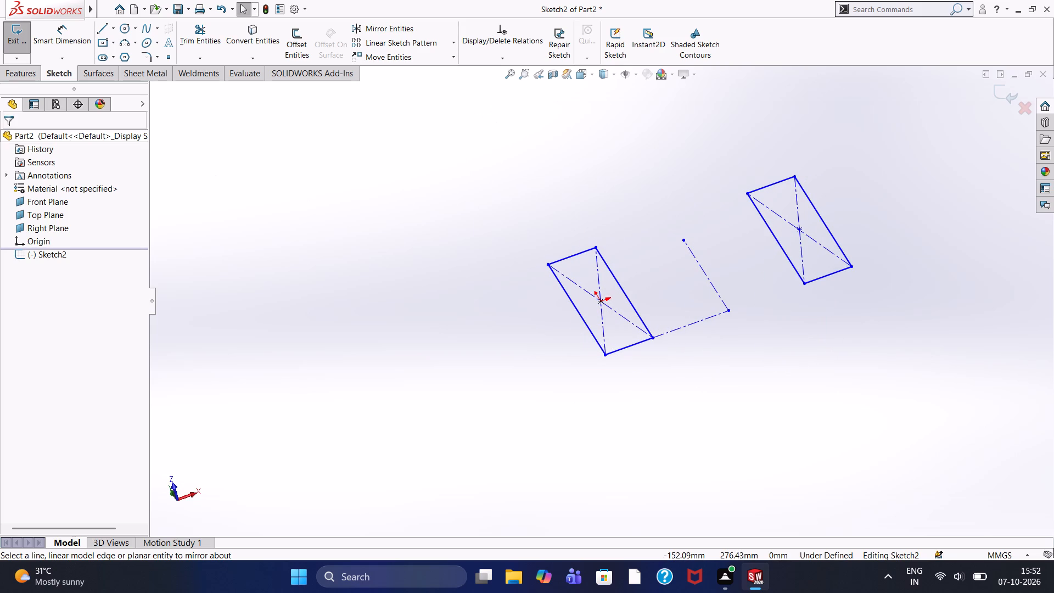
click(19, 75)
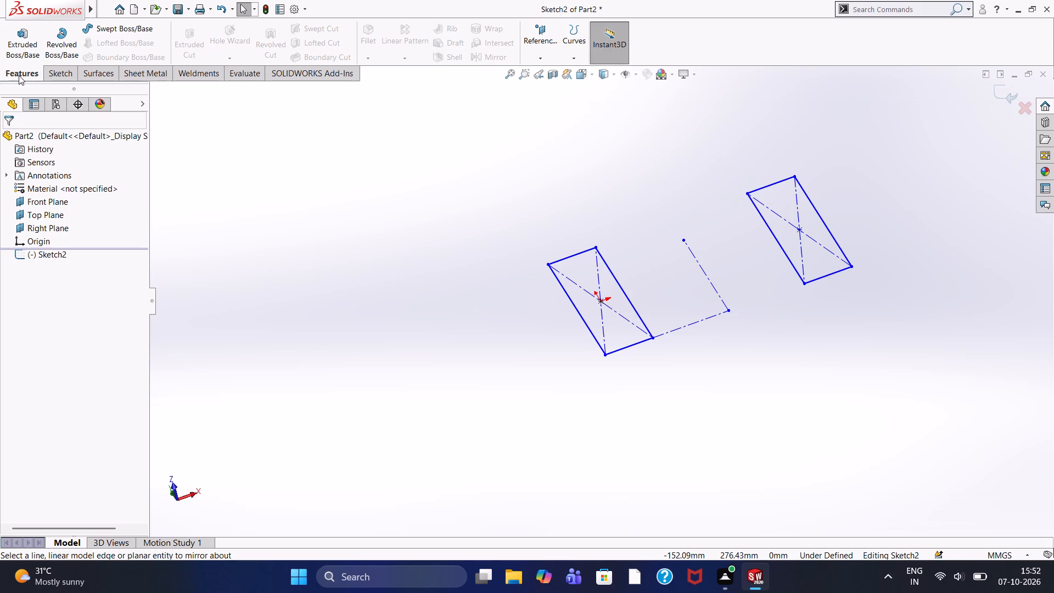
click(26, 43)
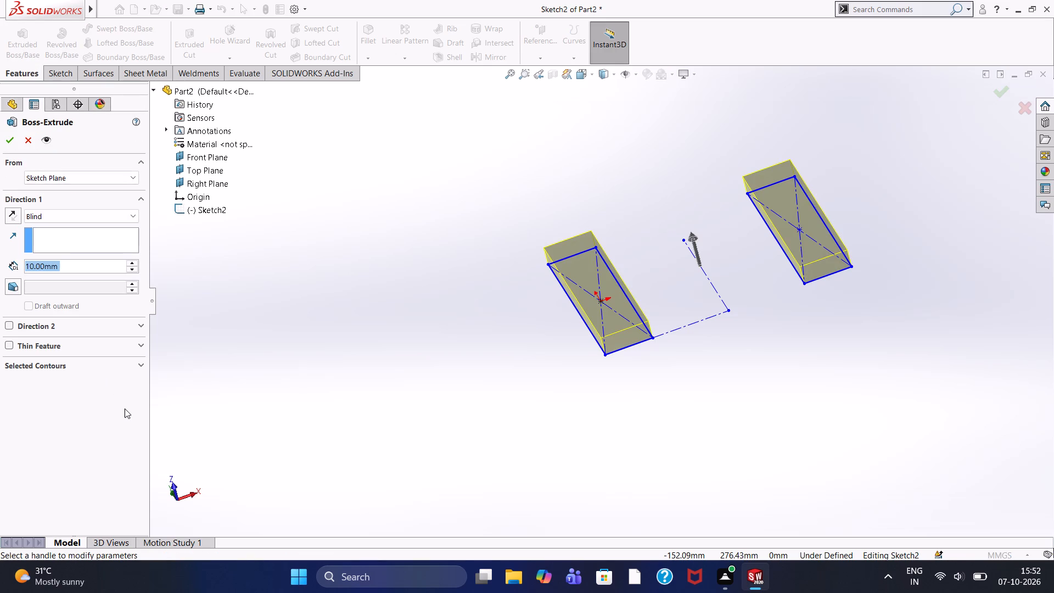
text(25)
key(Return)
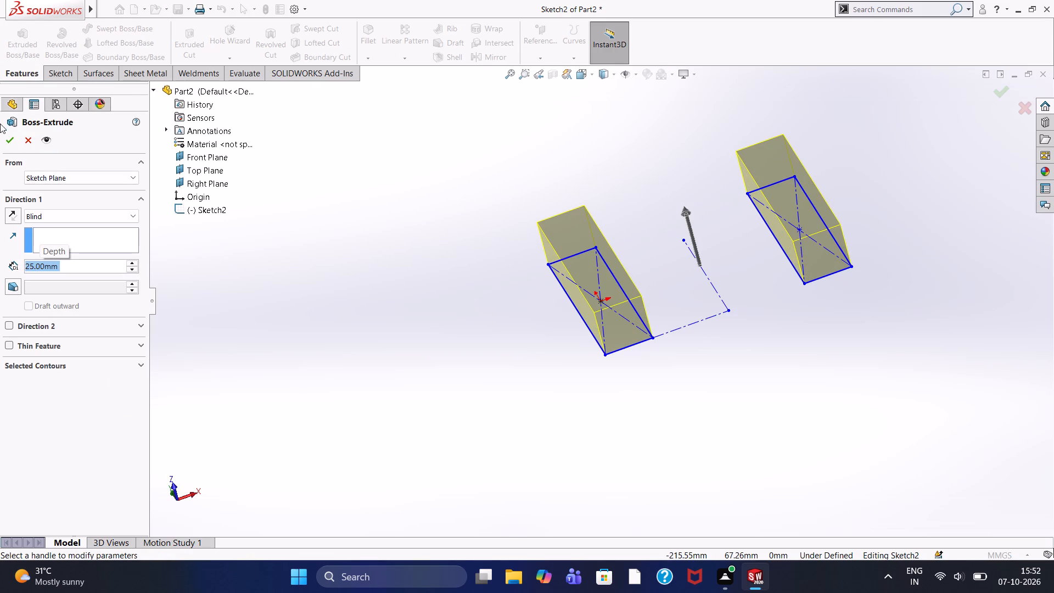
click(7, 143)
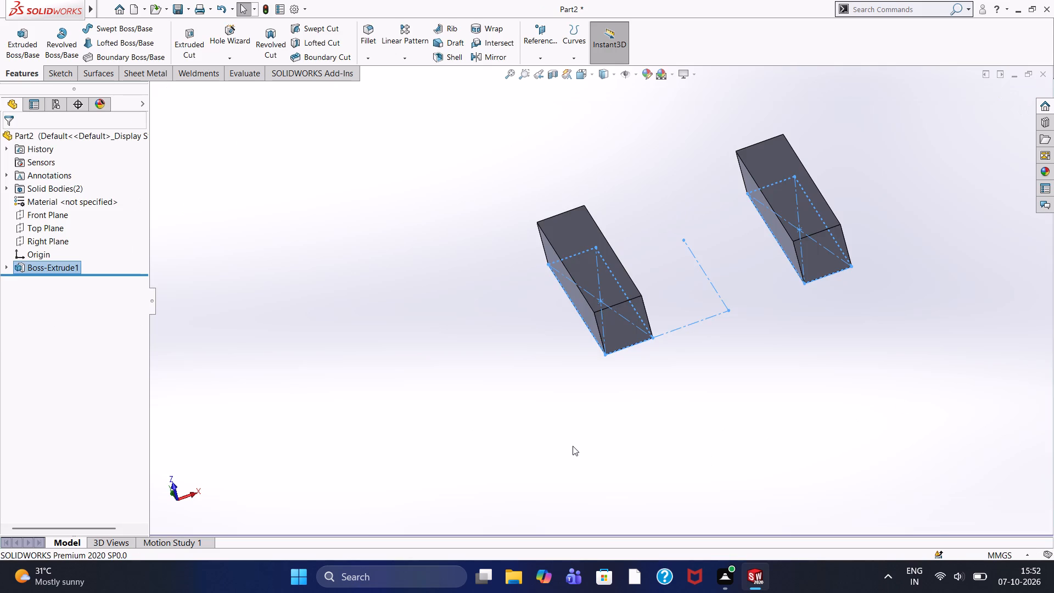
click(568, 446)
key(ctrl+8)
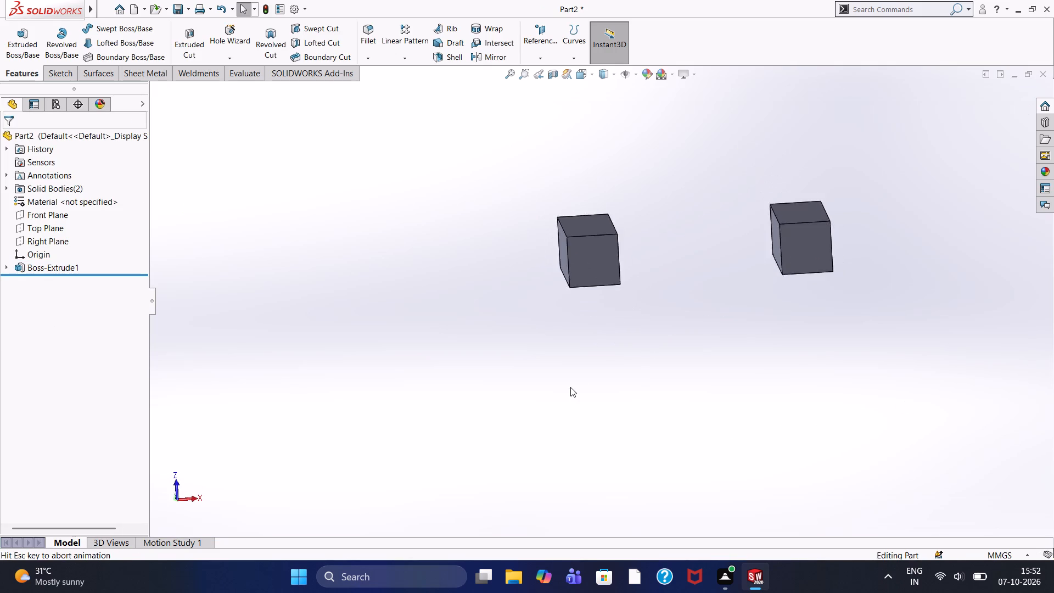
click(395, 205)
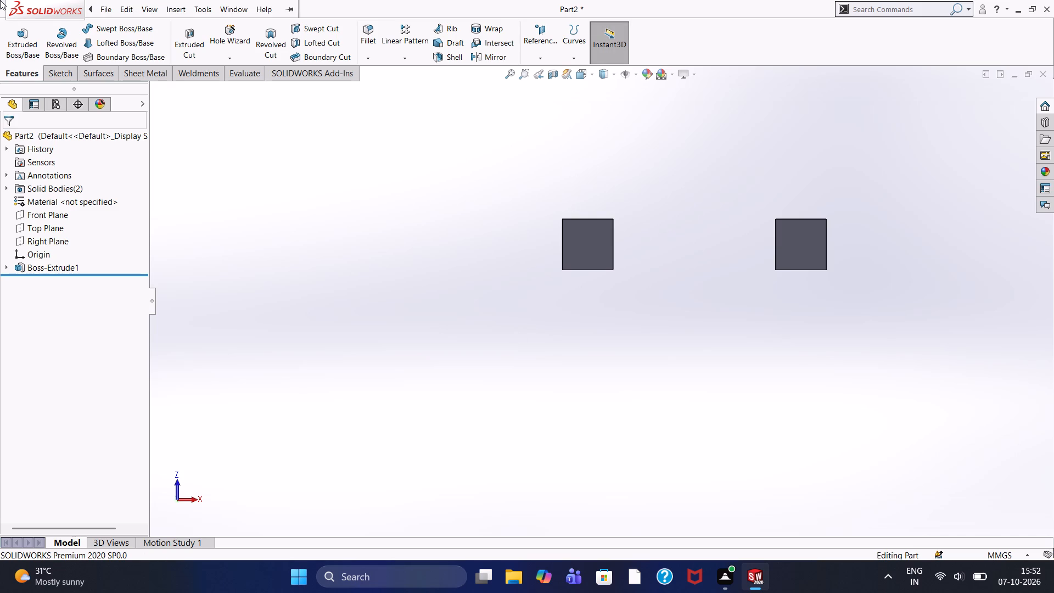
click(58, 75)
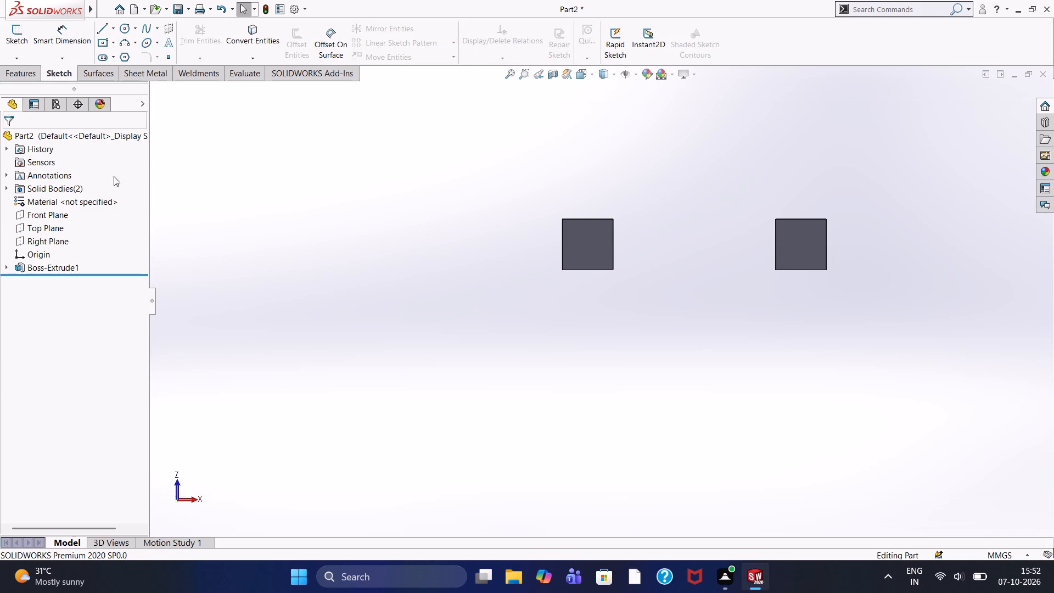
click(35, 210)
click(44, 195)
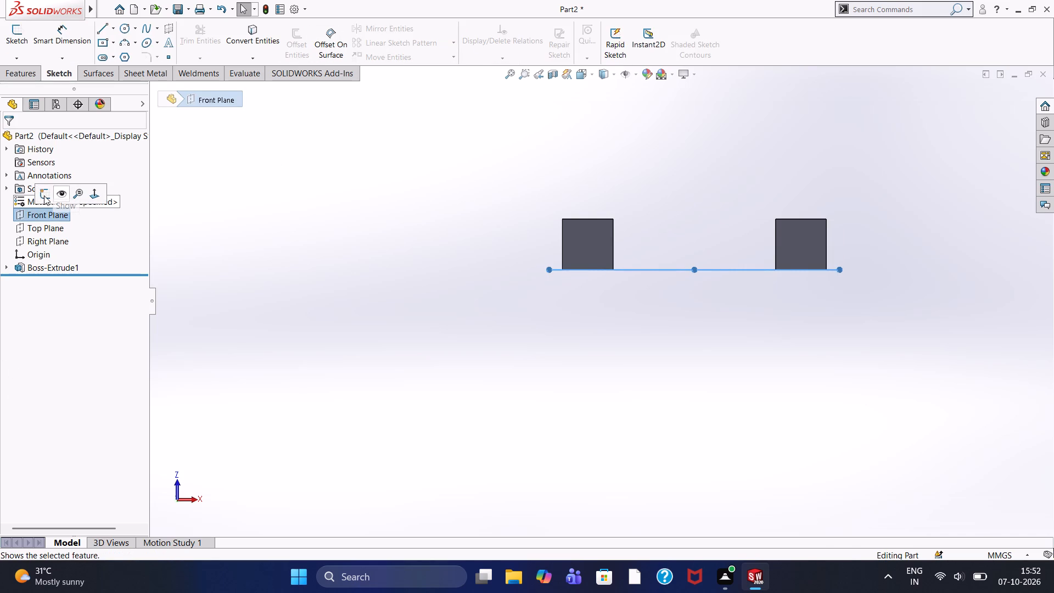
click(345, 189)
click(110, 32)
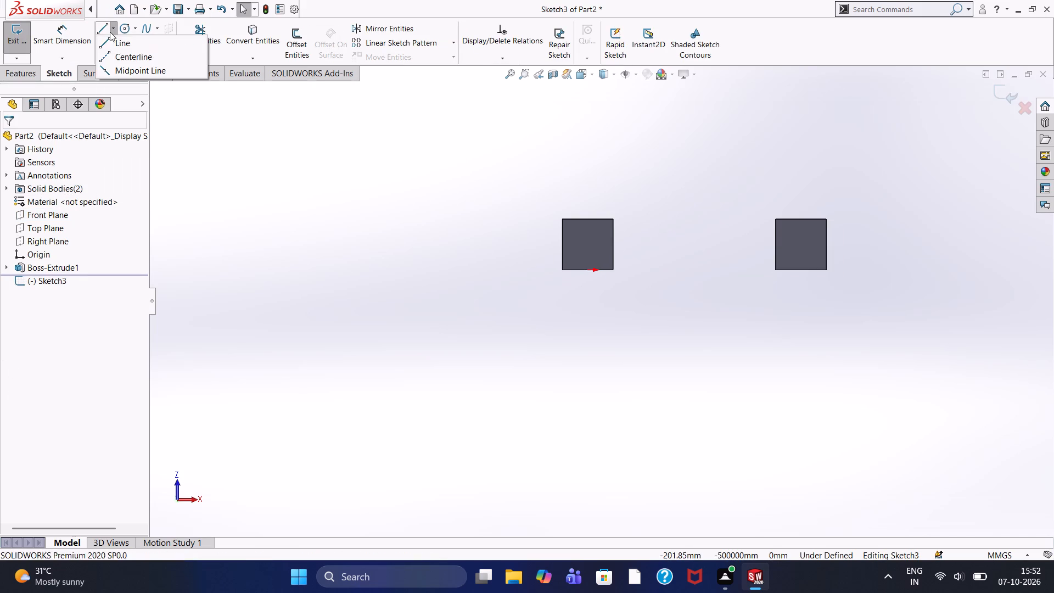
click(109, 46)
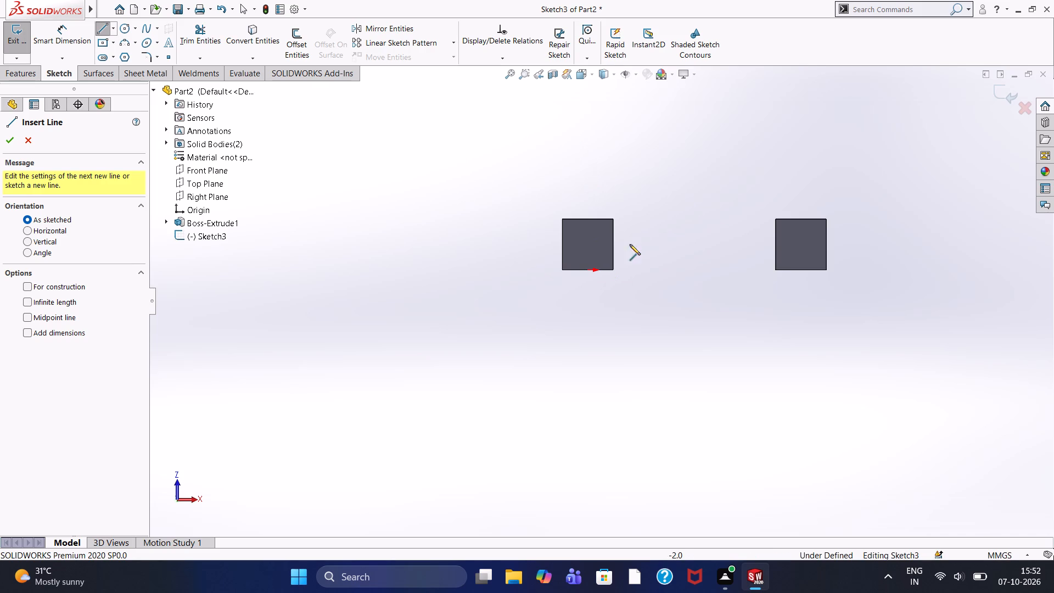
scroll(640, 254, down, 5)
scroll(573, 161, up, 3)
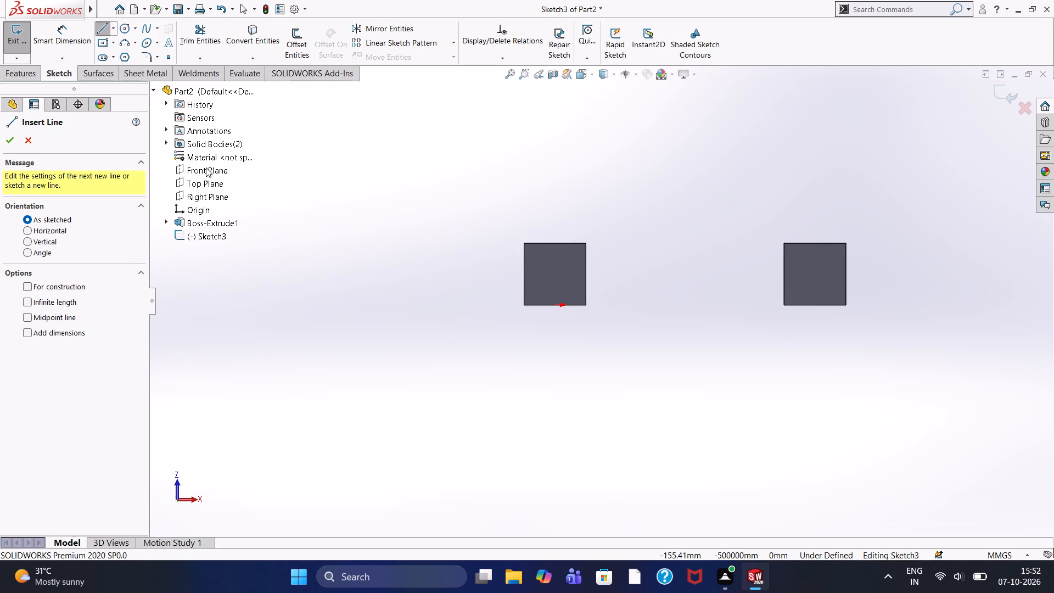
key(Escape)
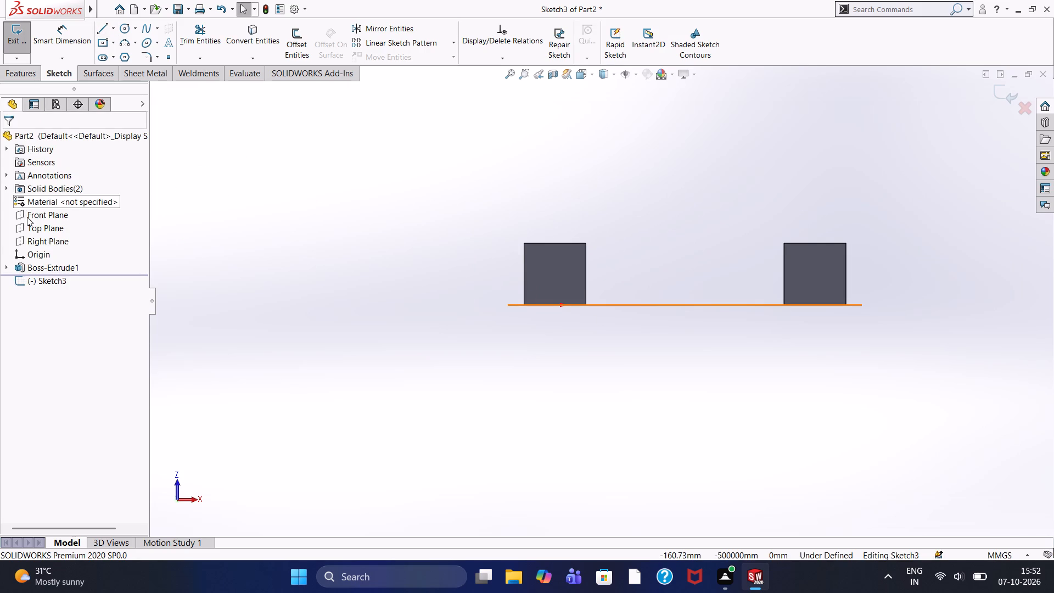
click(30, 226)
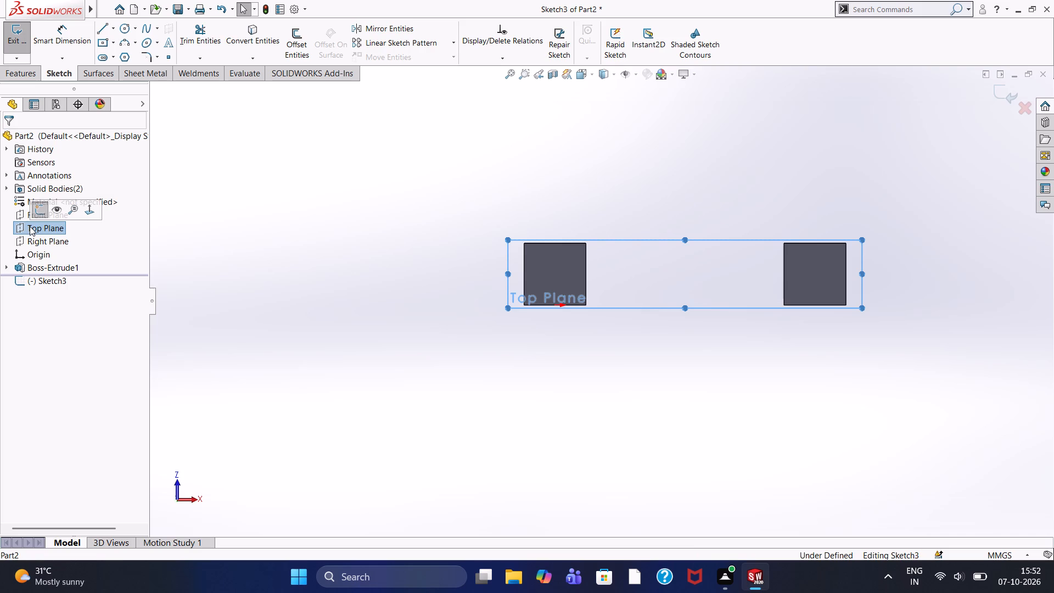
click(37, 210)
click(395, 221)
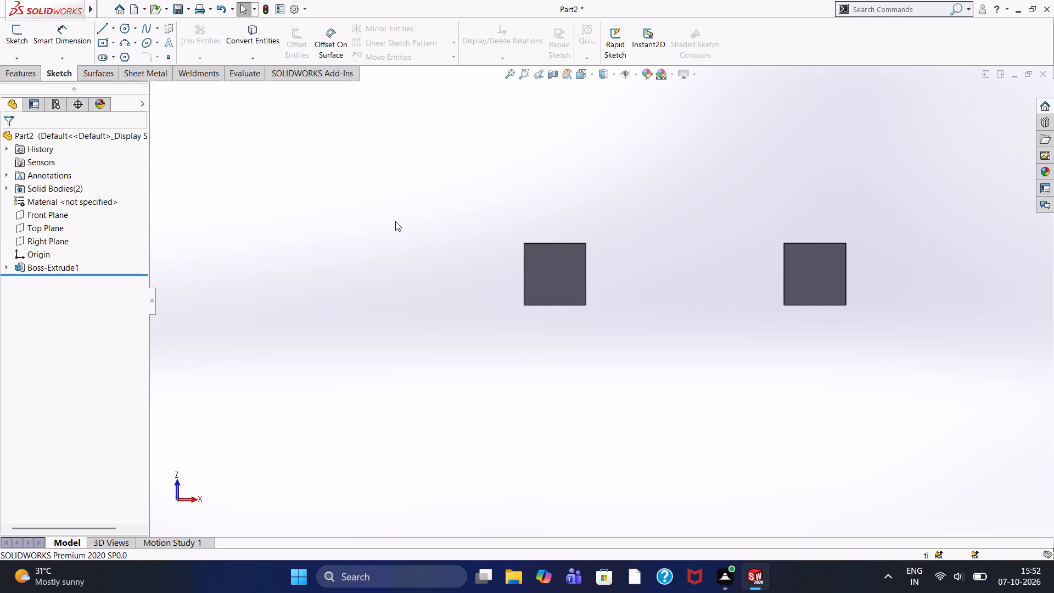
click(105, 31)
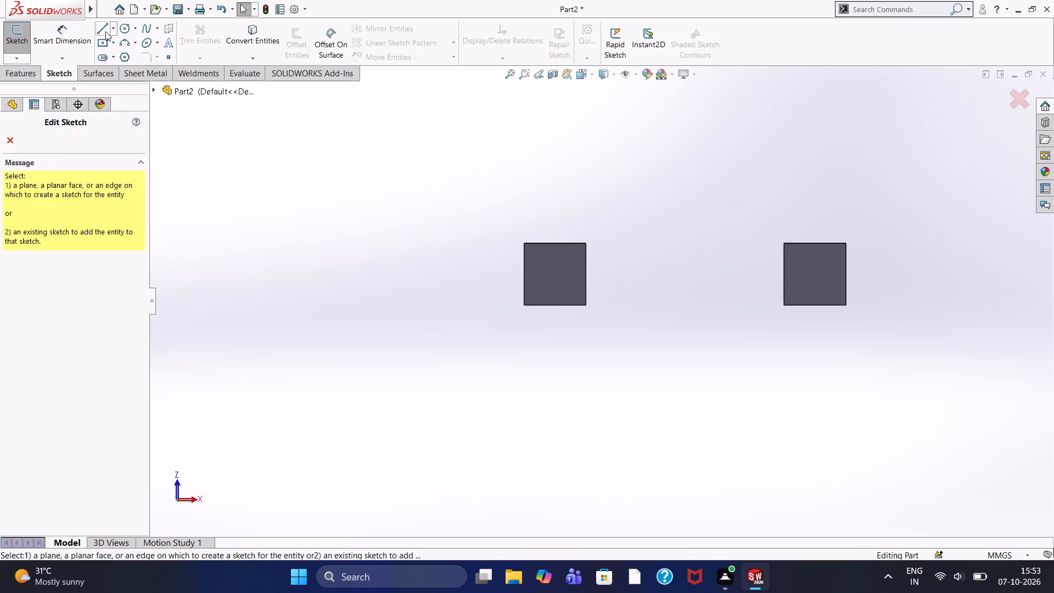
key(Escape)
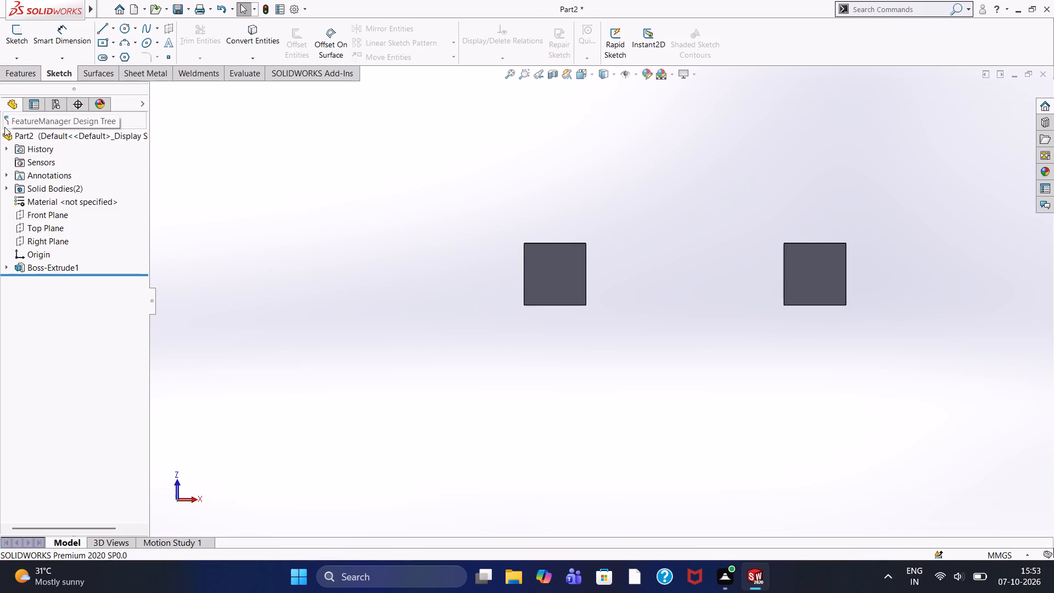
On a new Top Plane sketch, draw stepped lines from the origin block's lower inner corner: 10 mm up, 10 mm inward, 15 mm up to its far edge.
click(38, 222)
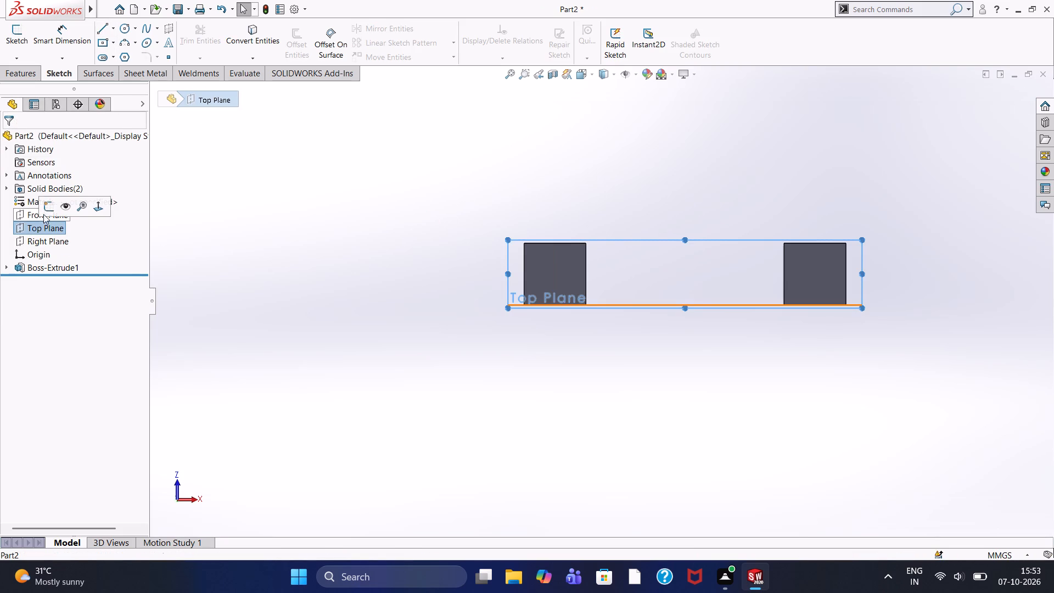
click(48, 206)
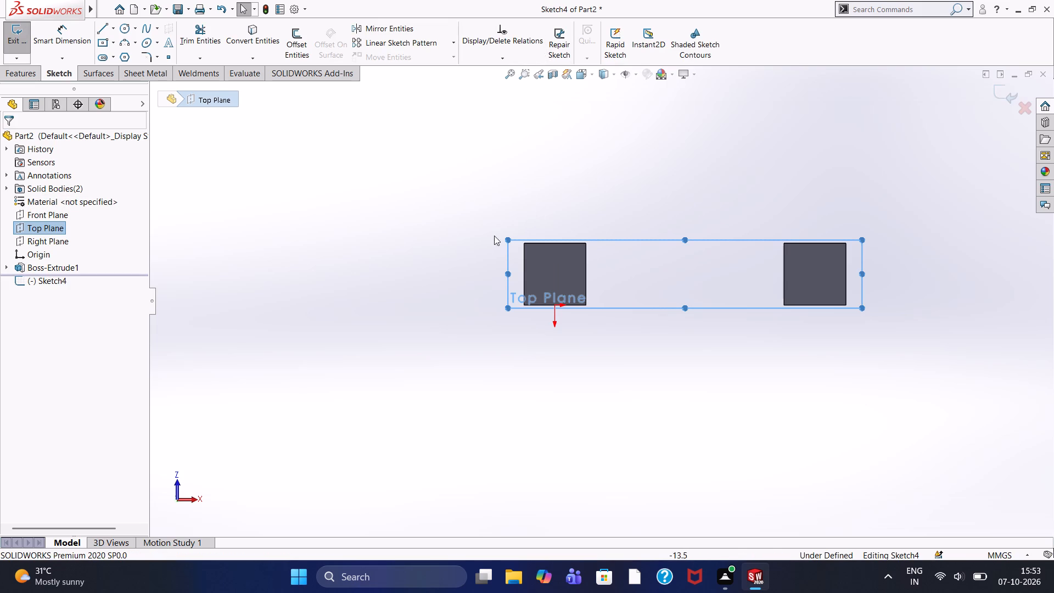
key(Escape)
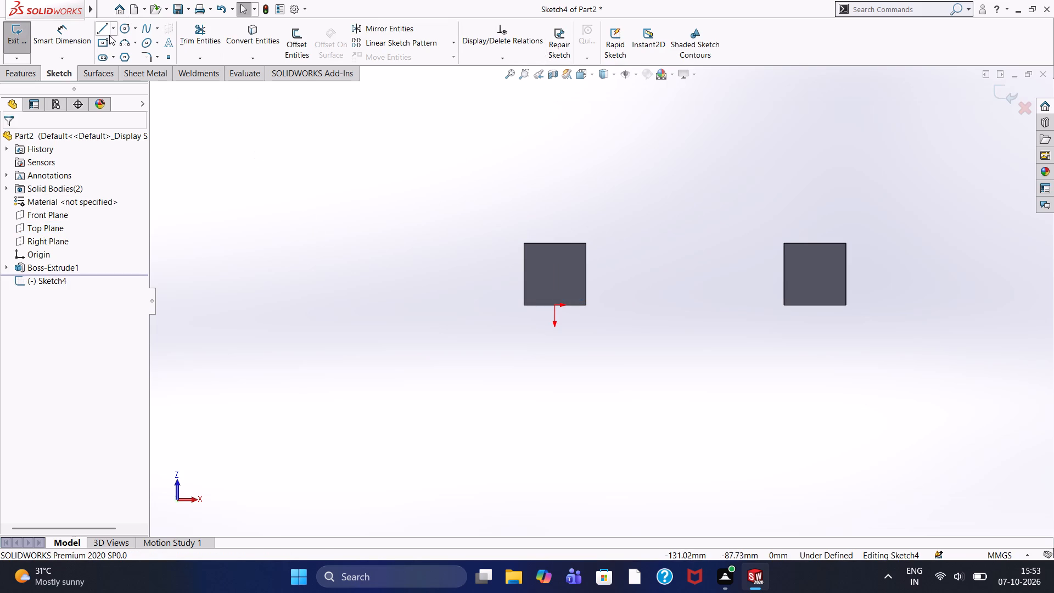
click(104, 34)
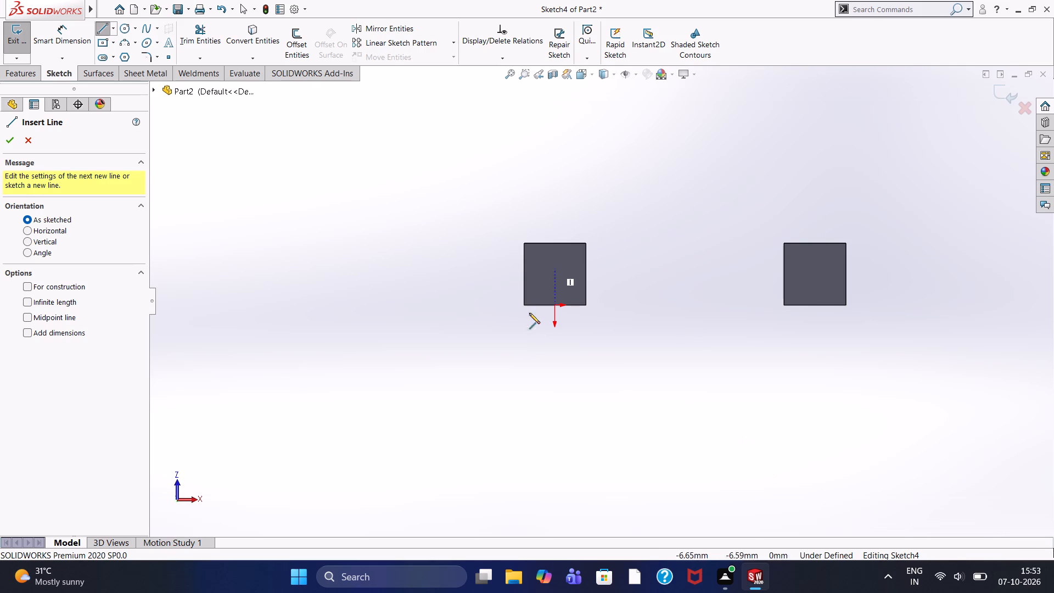
click(585, 304)
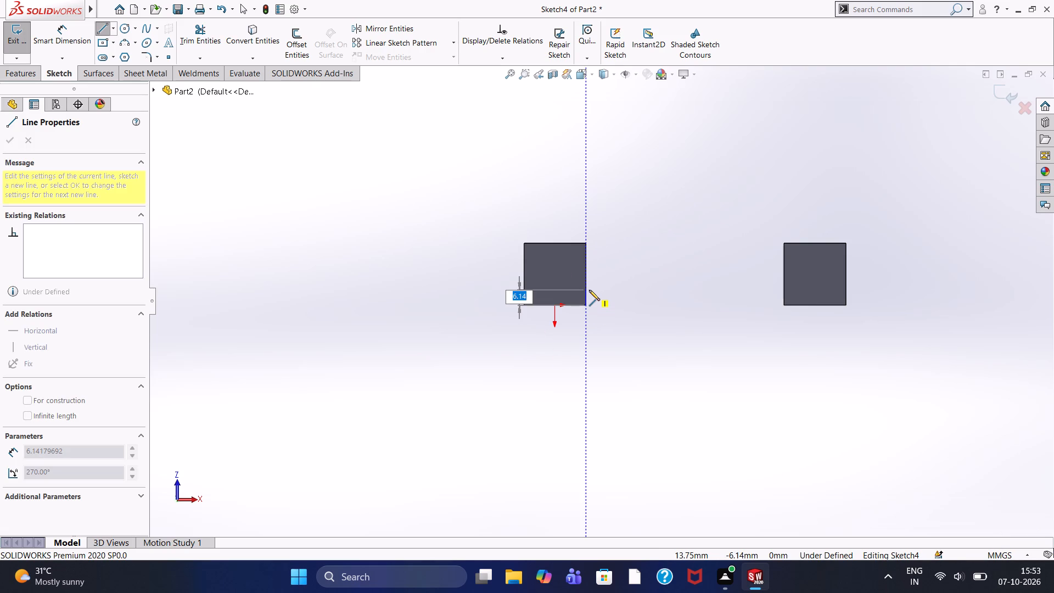
text(10)
key(Return)
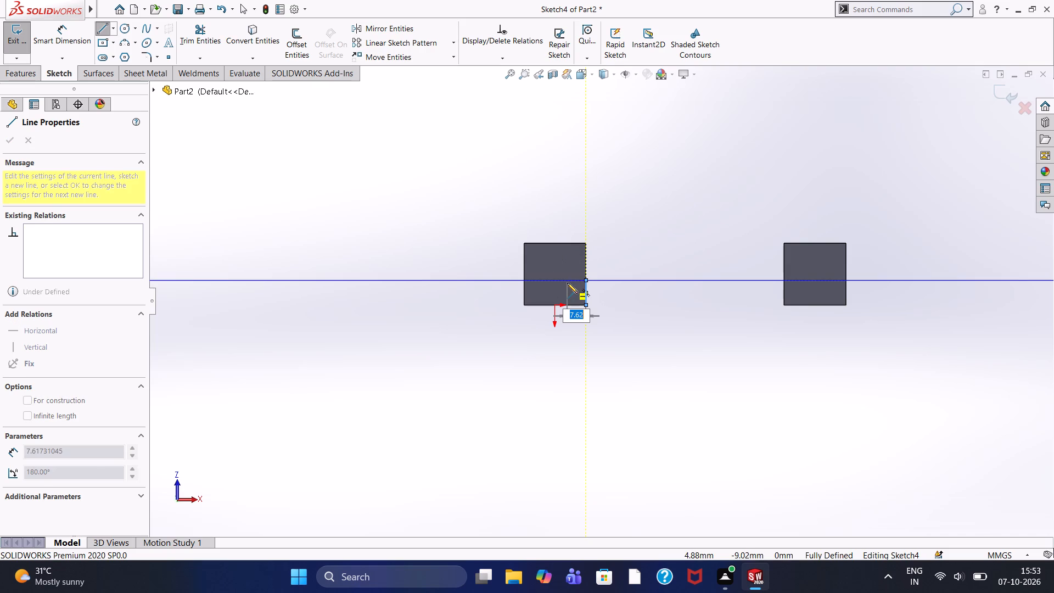
text(10)
key(Return)
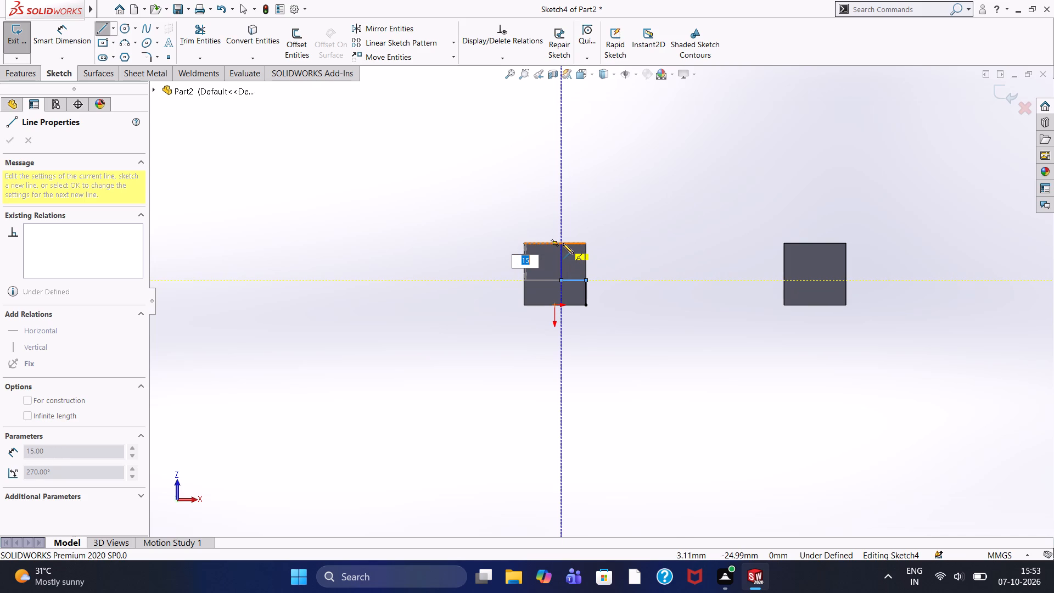
click(562, 243)
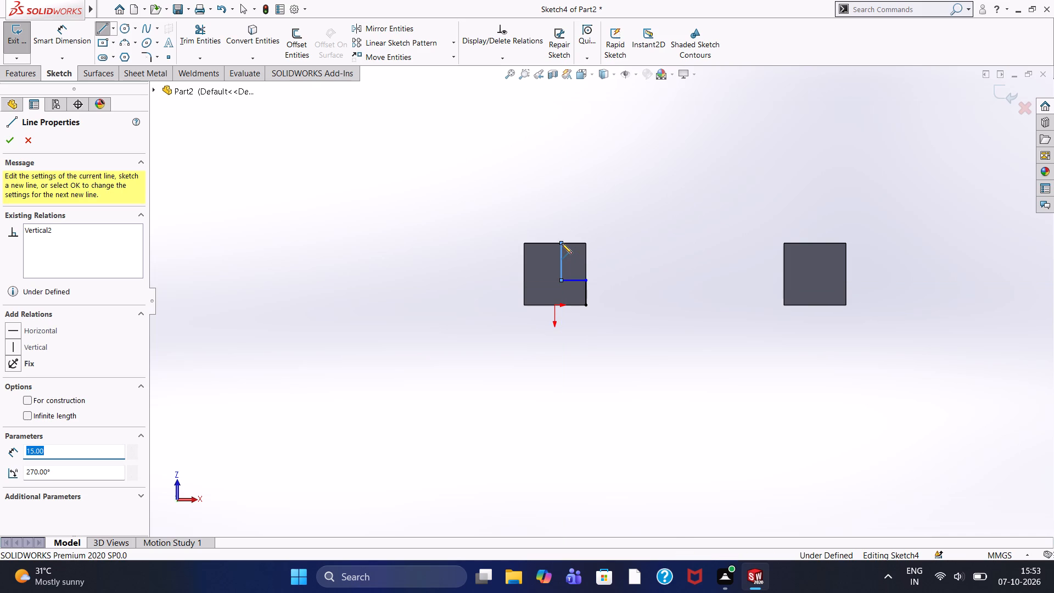
key(Escape)
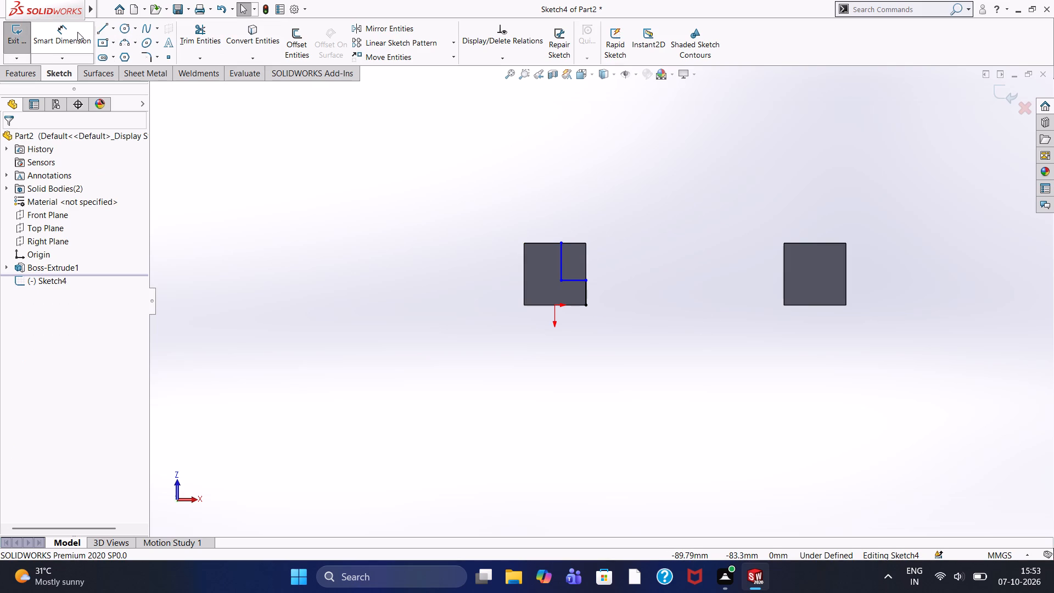
Draw the mirror-image stepped lines on the second block from its lower inner corner: 10 mm up, 10 mm inward, and up to its far edge.
click(105, 29)
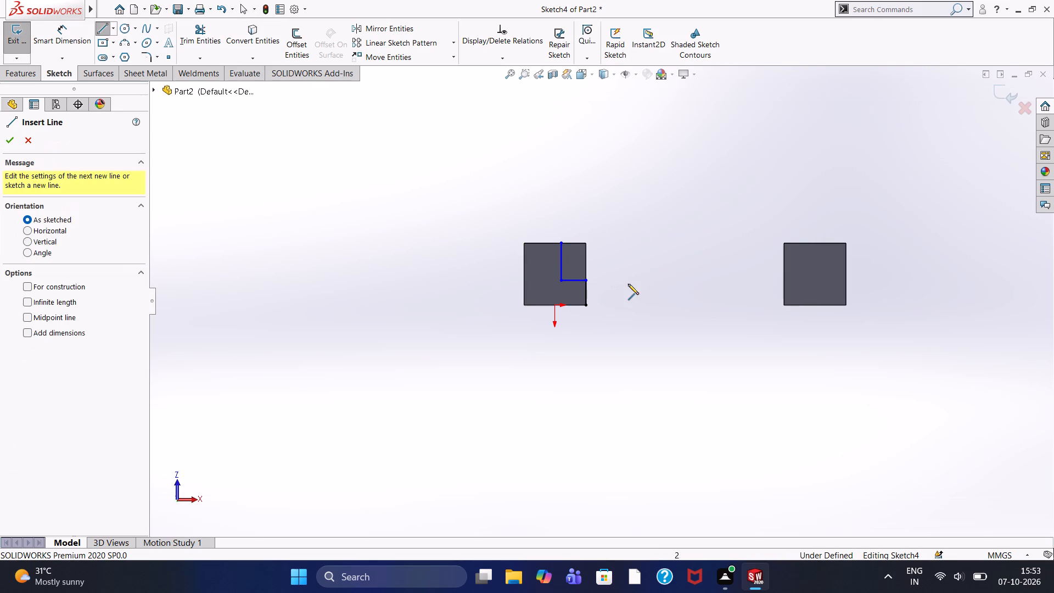
click(785, 305)
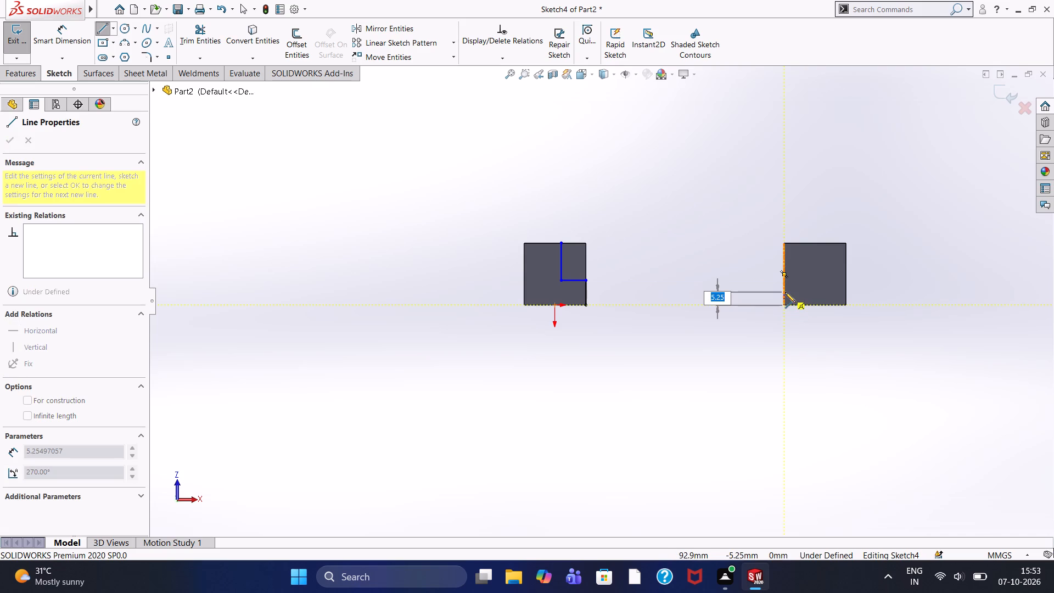
text(10)
key(Return)
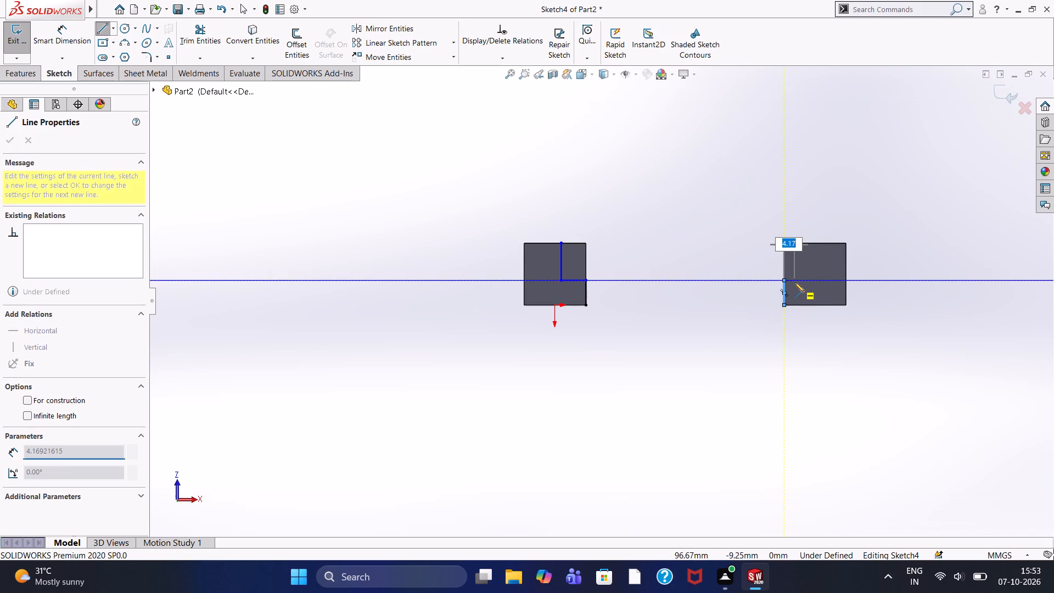
text(10)
key(Return)
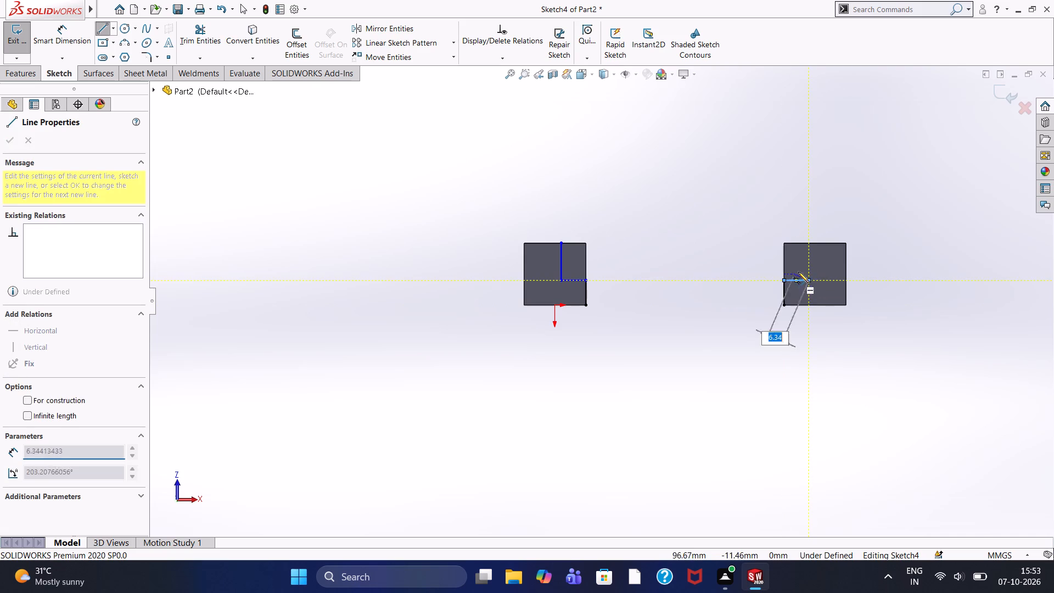
click(809, 244)
right_click(744, 108)
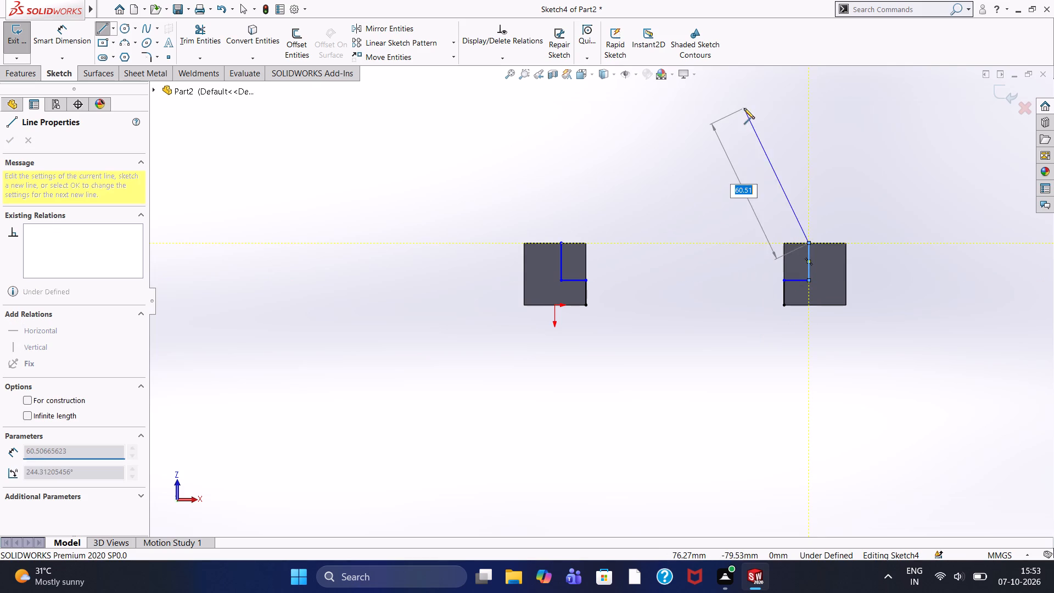
click(754, 114)
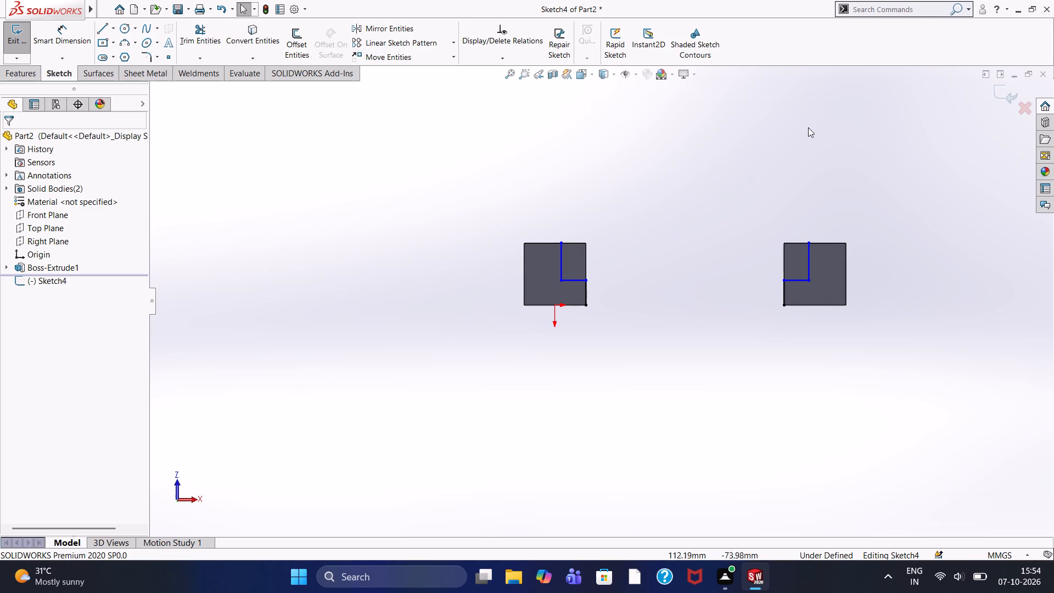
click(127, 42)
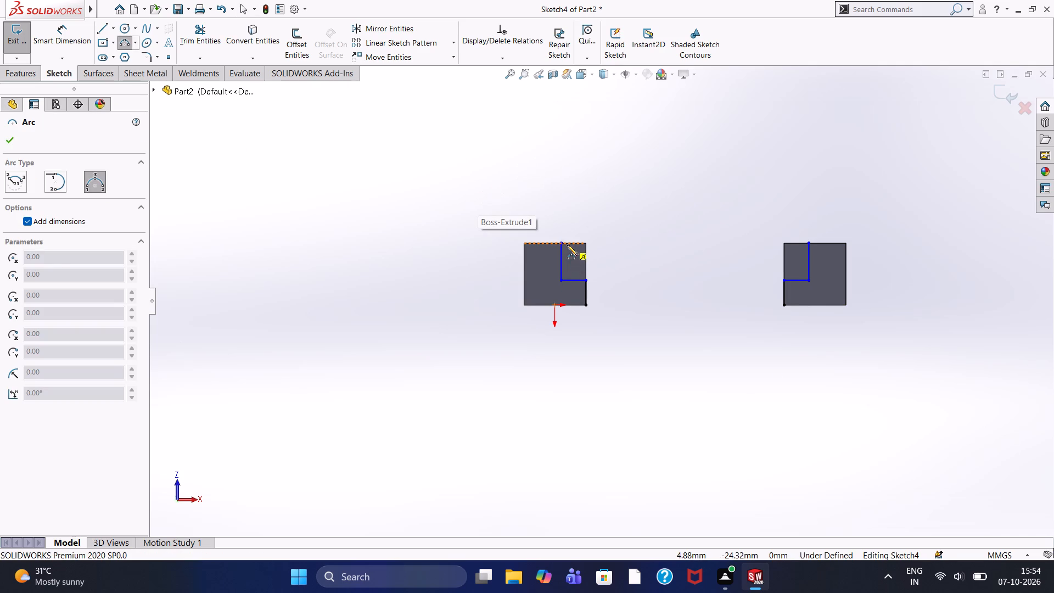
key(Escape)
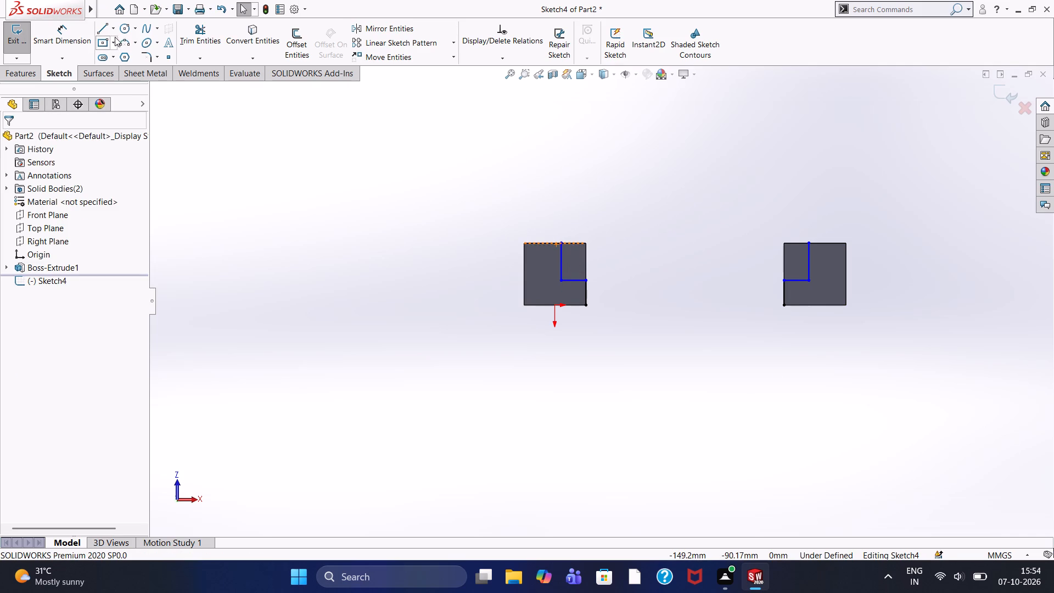
Extend both stepped profiles with a 10 mm vertical line upward from their endpoints on the far edges of the two blocks.
click(106, 29)
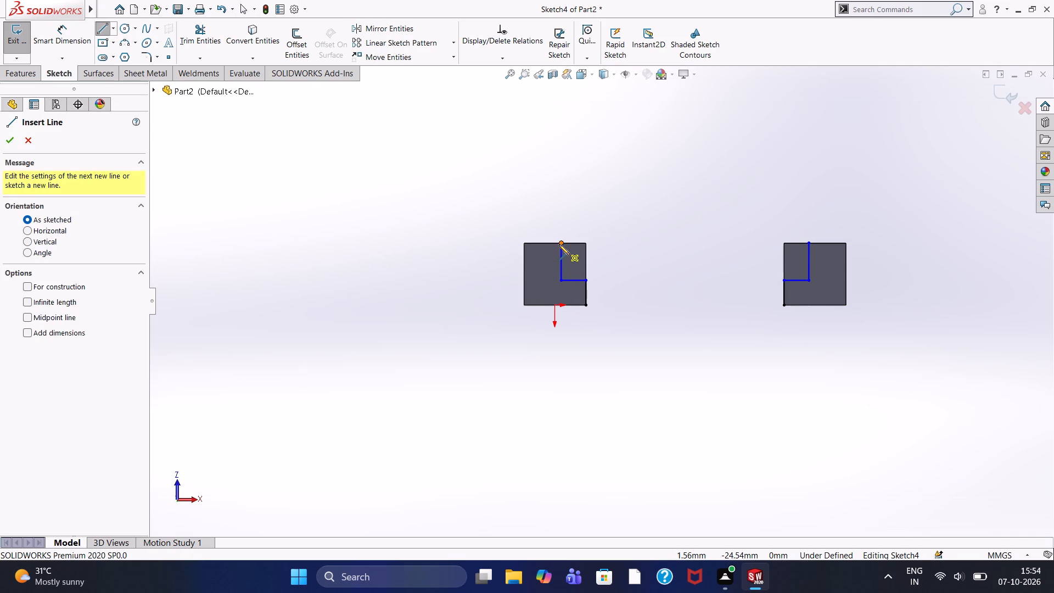
click(560, 244)
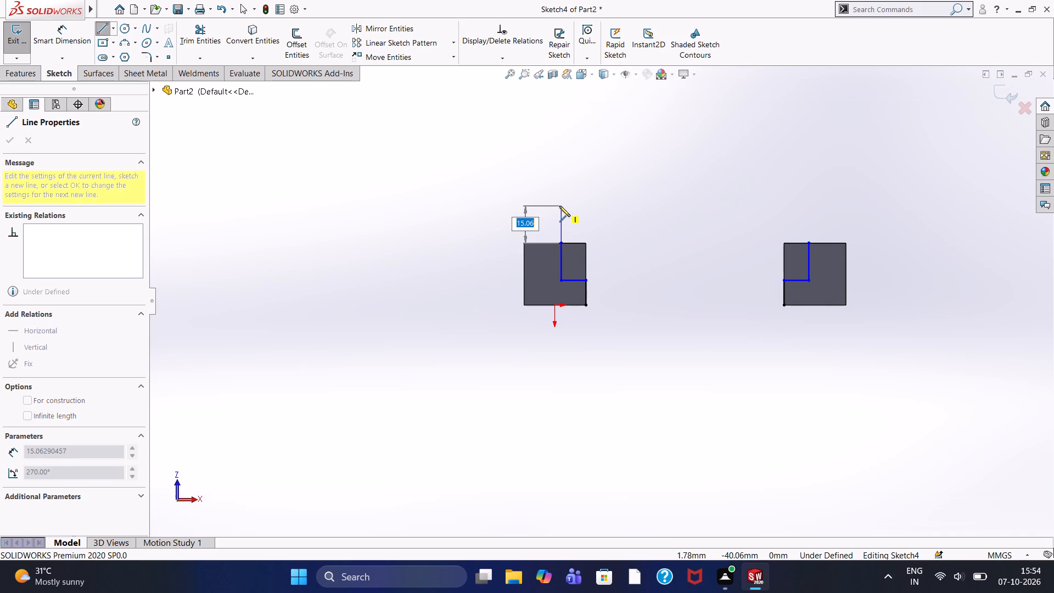
text(10)
key(Return)
key(Escape)
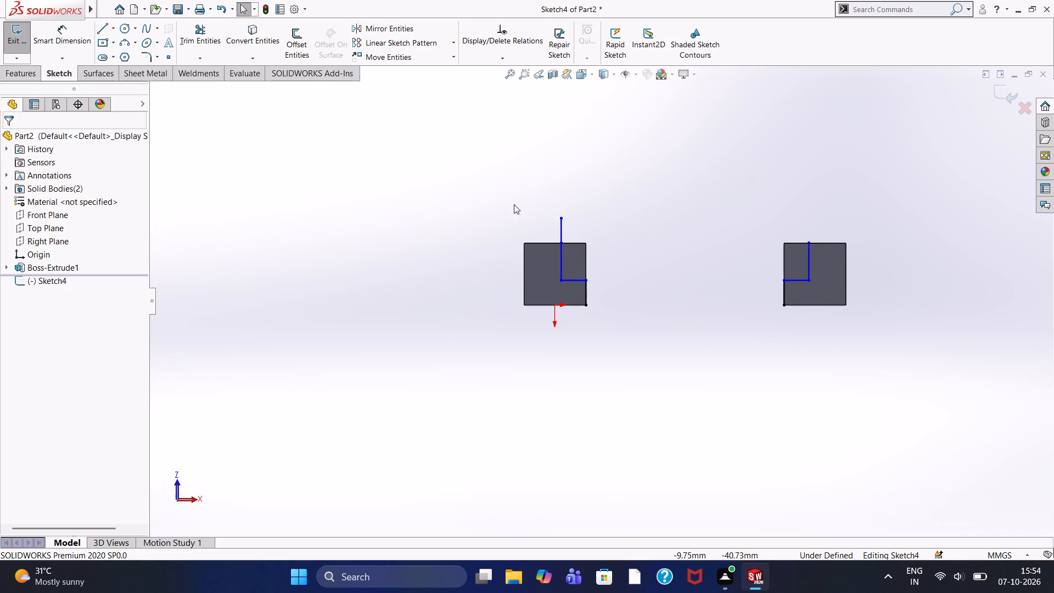
click(99, 29)
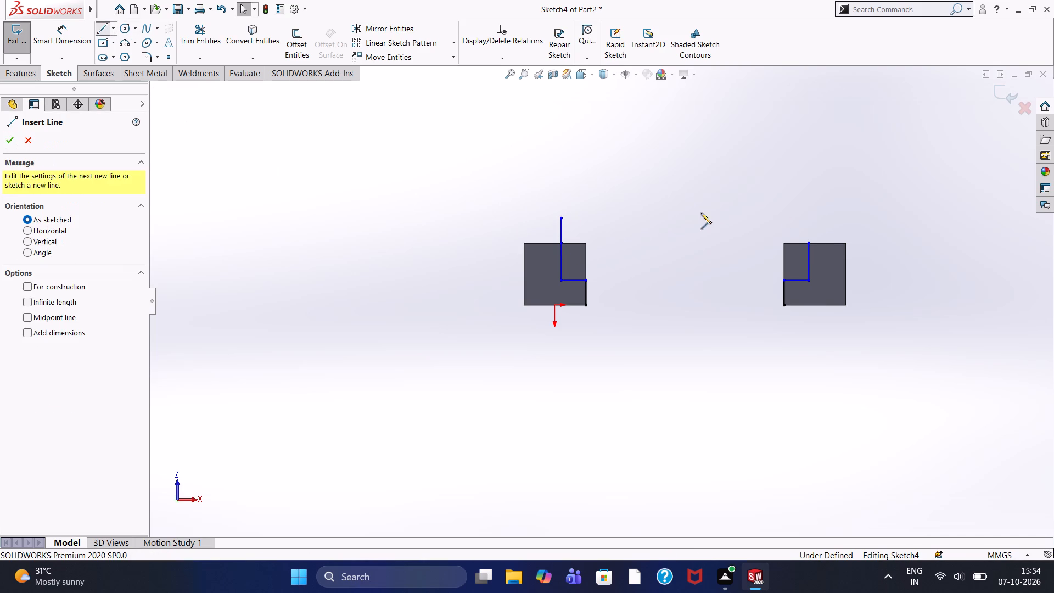
click(811, 240)
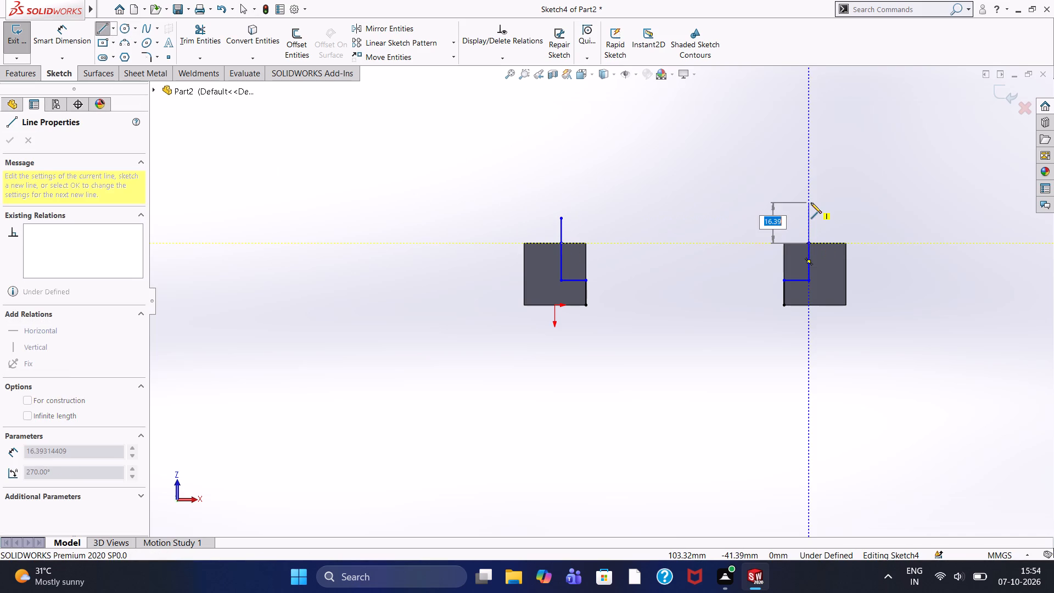
text(10)
key(Return)
key(Escape)
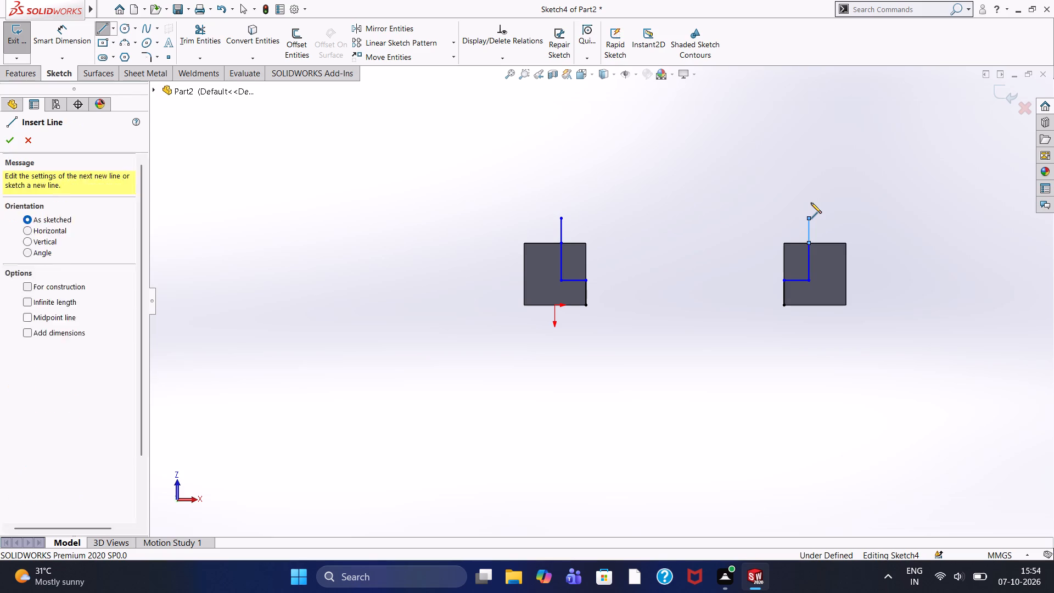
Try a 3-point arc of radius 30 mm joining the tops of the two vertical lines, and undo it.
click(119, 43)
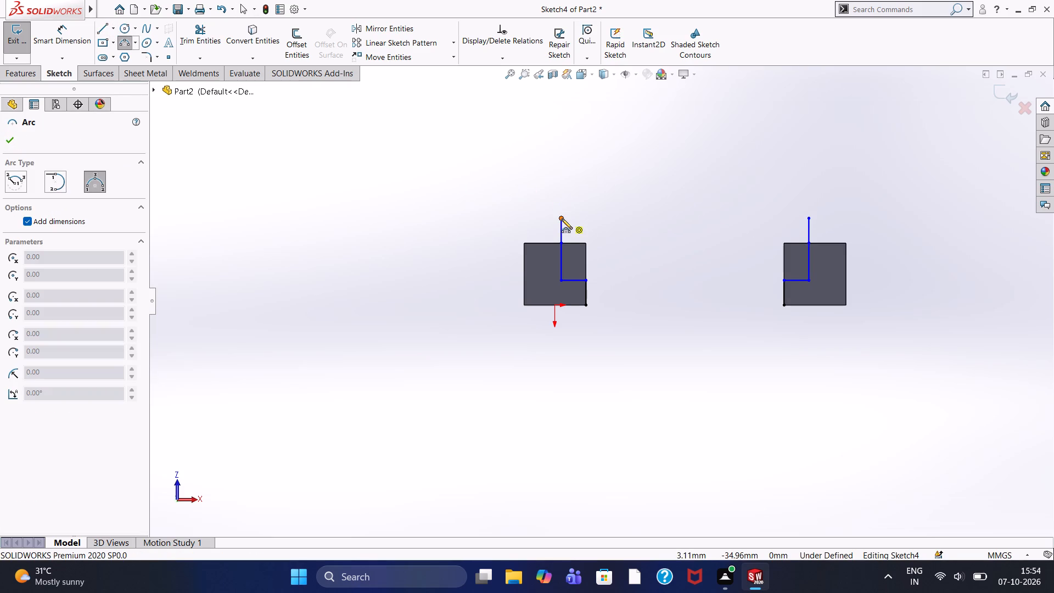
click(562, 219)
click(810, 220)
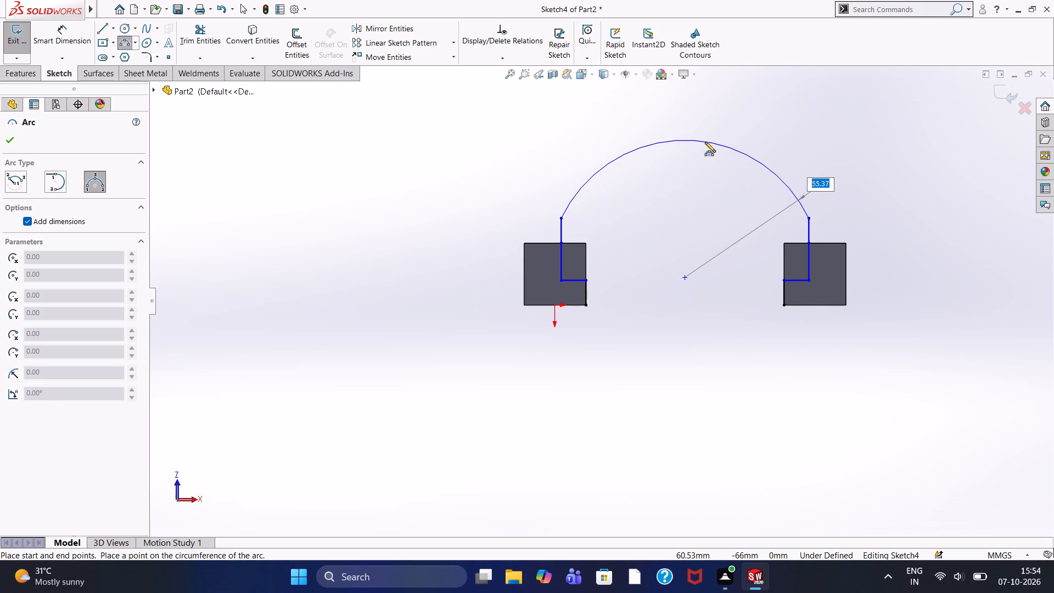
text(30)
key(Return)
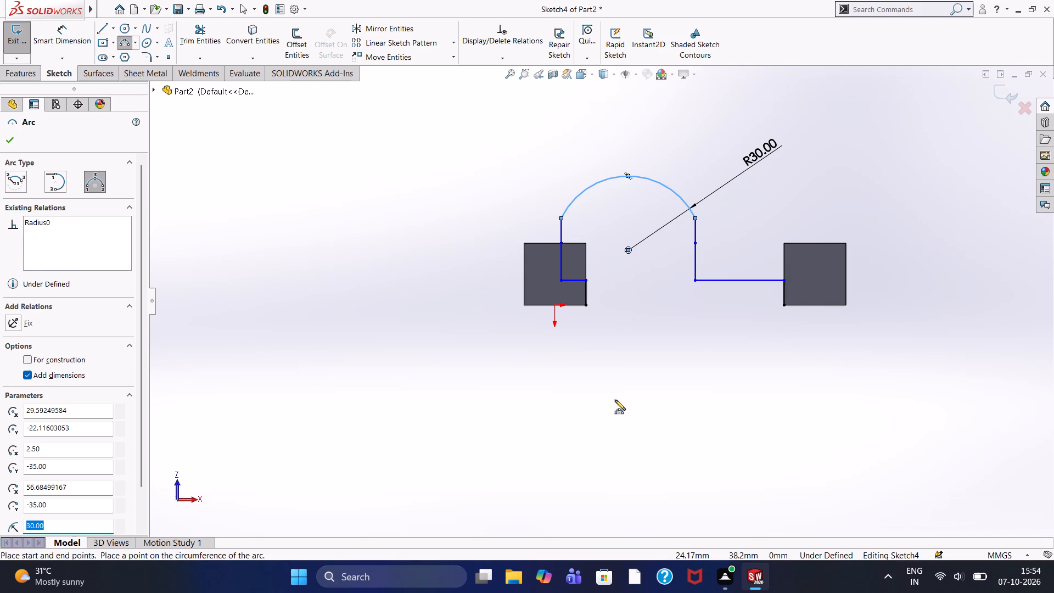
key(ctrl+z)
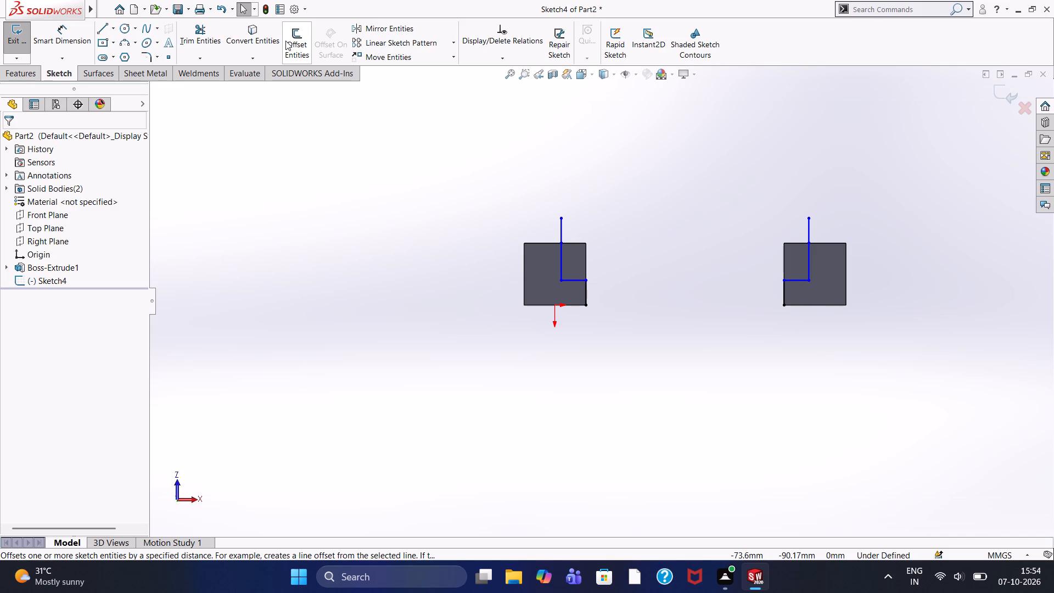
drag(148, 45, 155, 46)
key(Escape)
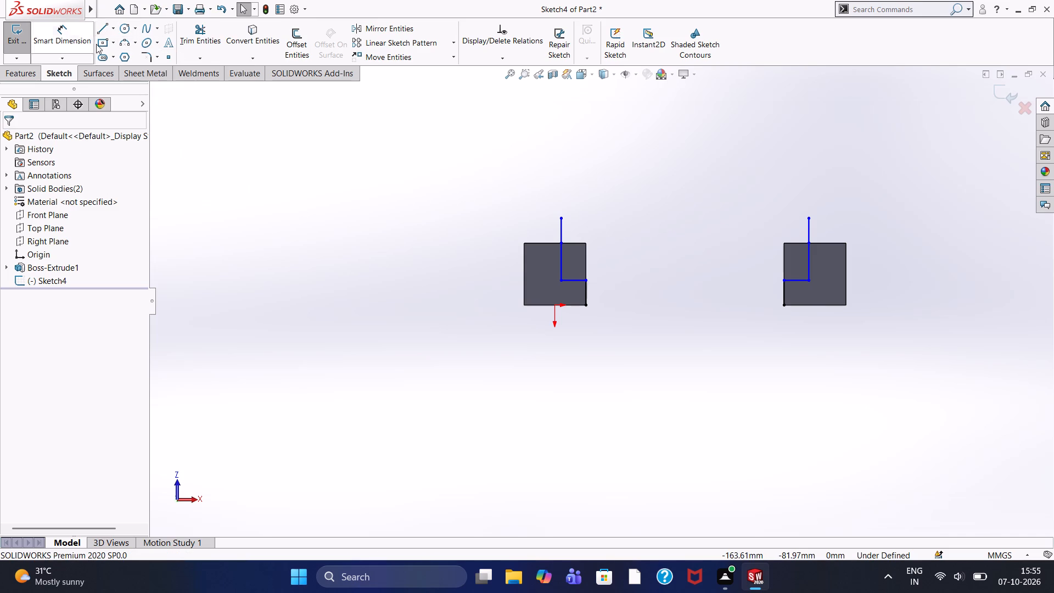
Join the tops of the two 10 mm vertical lines with an upward-bulging 3-point arc of radius 60 mm.
click(124, 41)
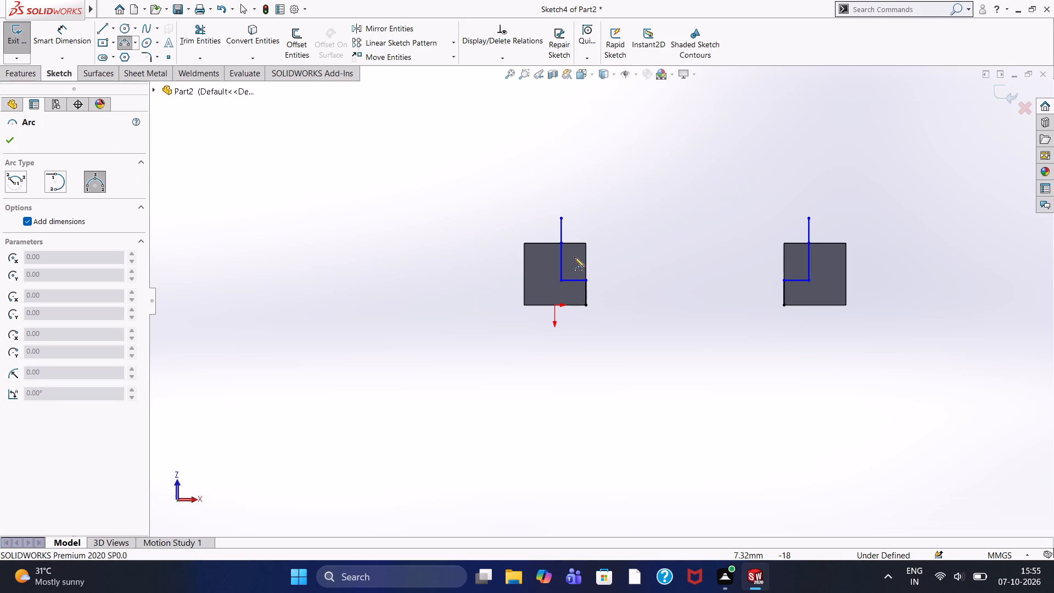
click(563, 218)
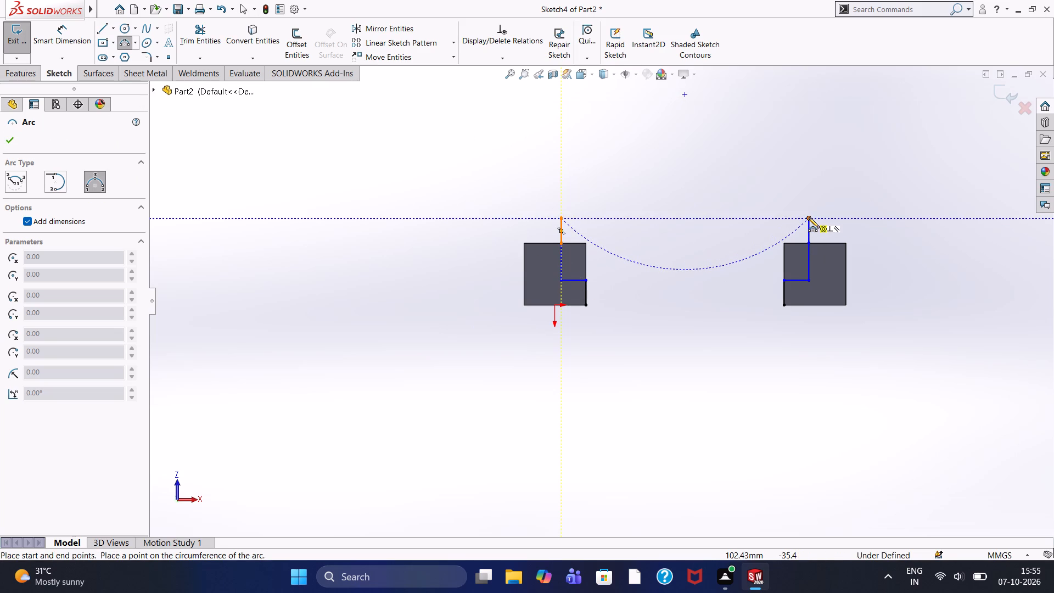
click(809, 217)
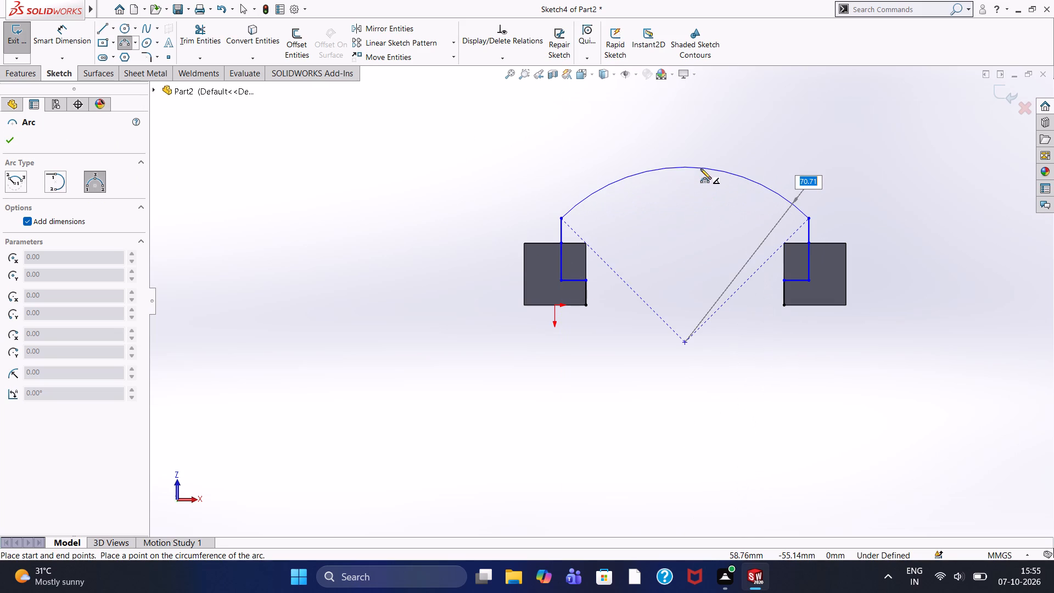
text(60)
key(Return)
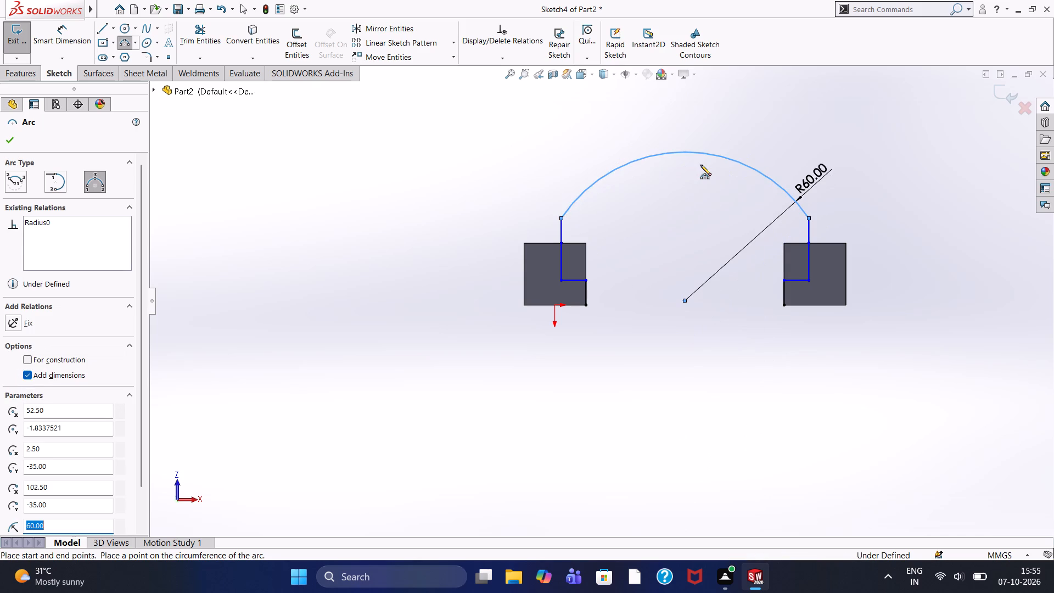
key(Escape)
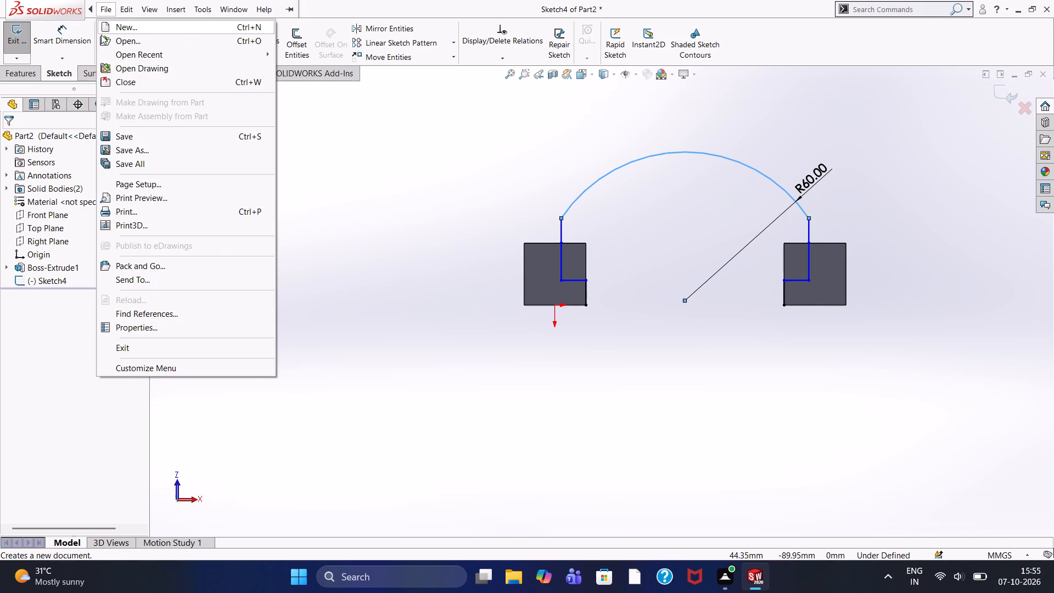
click(333, 203)
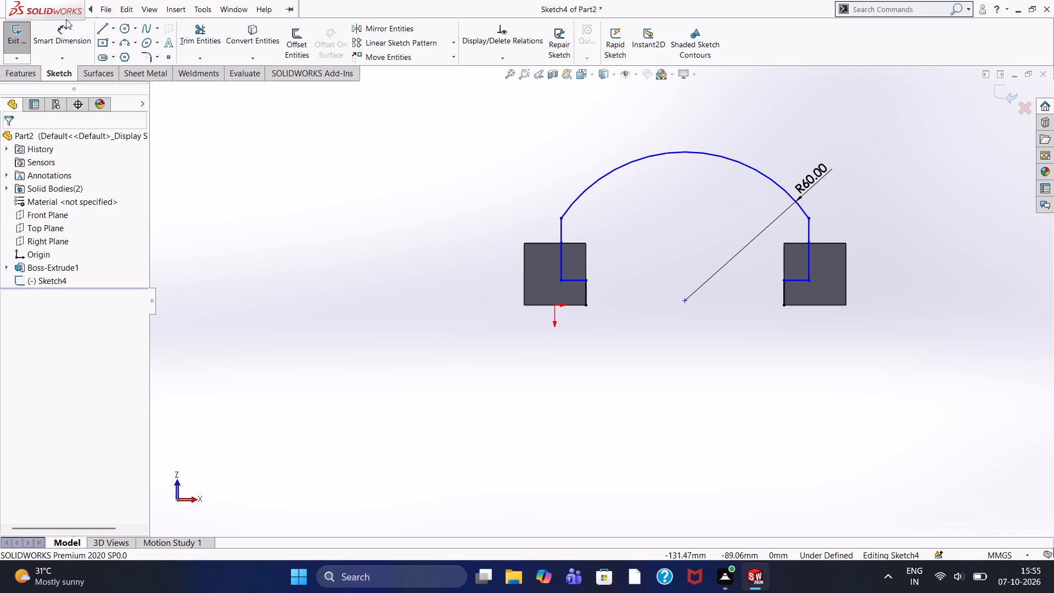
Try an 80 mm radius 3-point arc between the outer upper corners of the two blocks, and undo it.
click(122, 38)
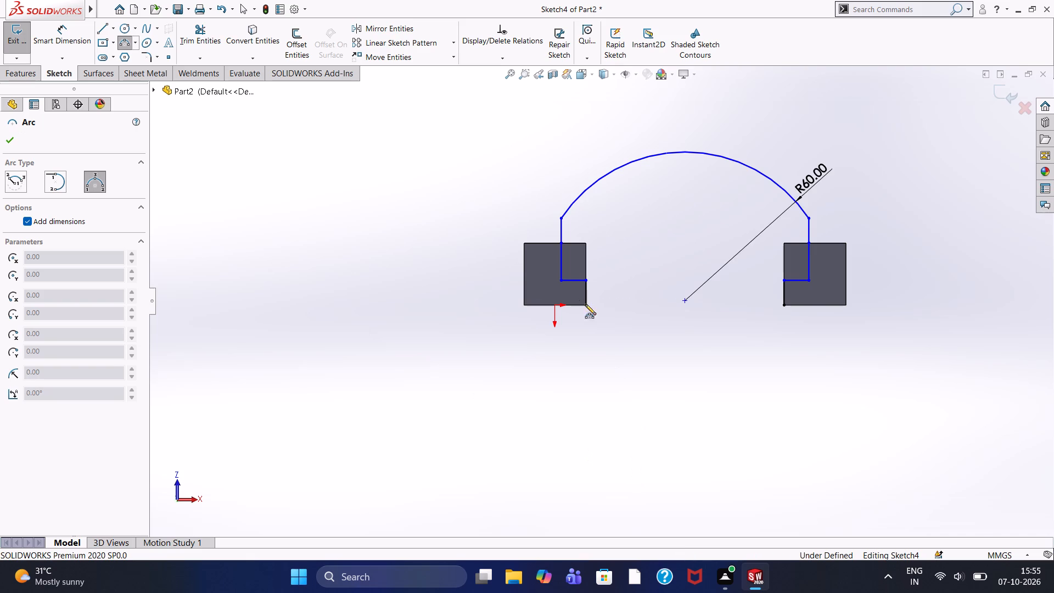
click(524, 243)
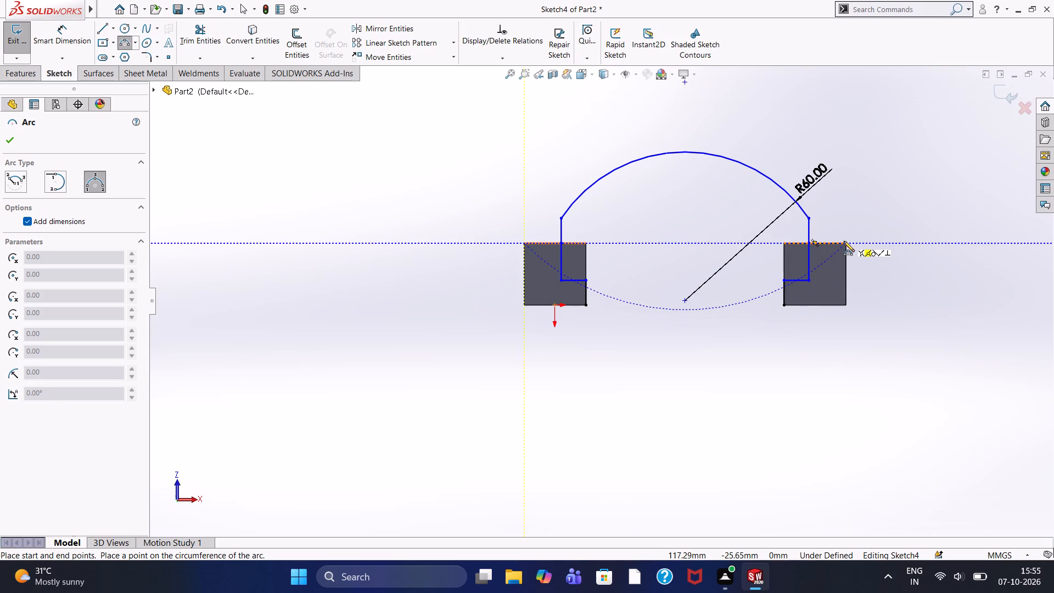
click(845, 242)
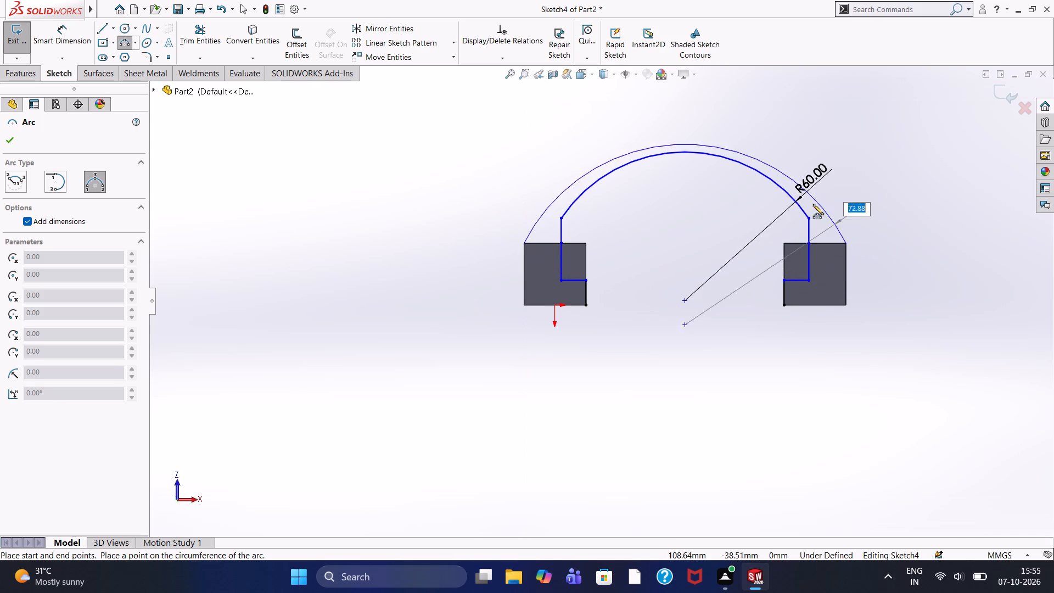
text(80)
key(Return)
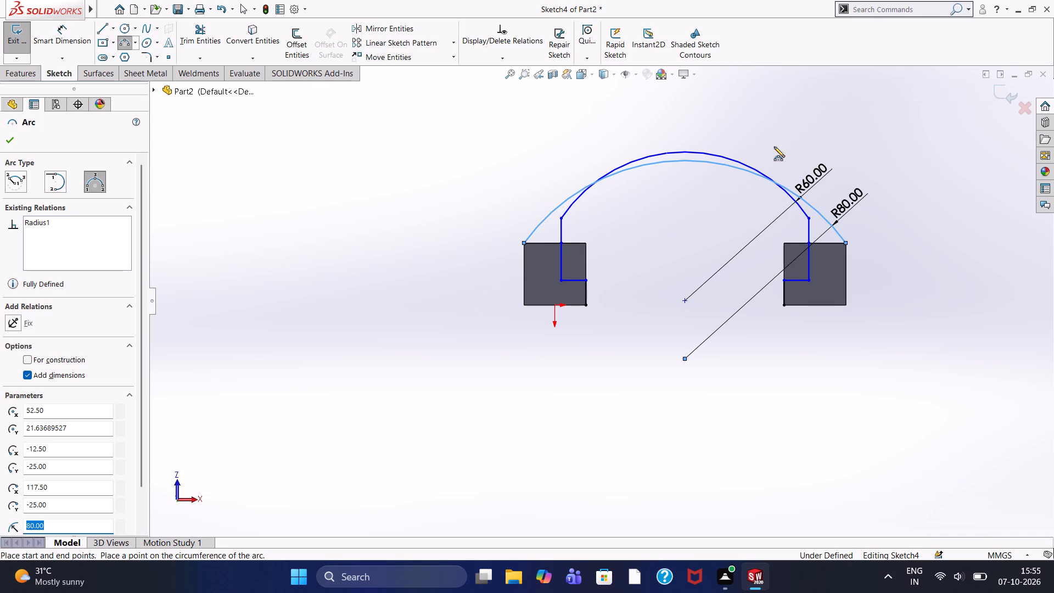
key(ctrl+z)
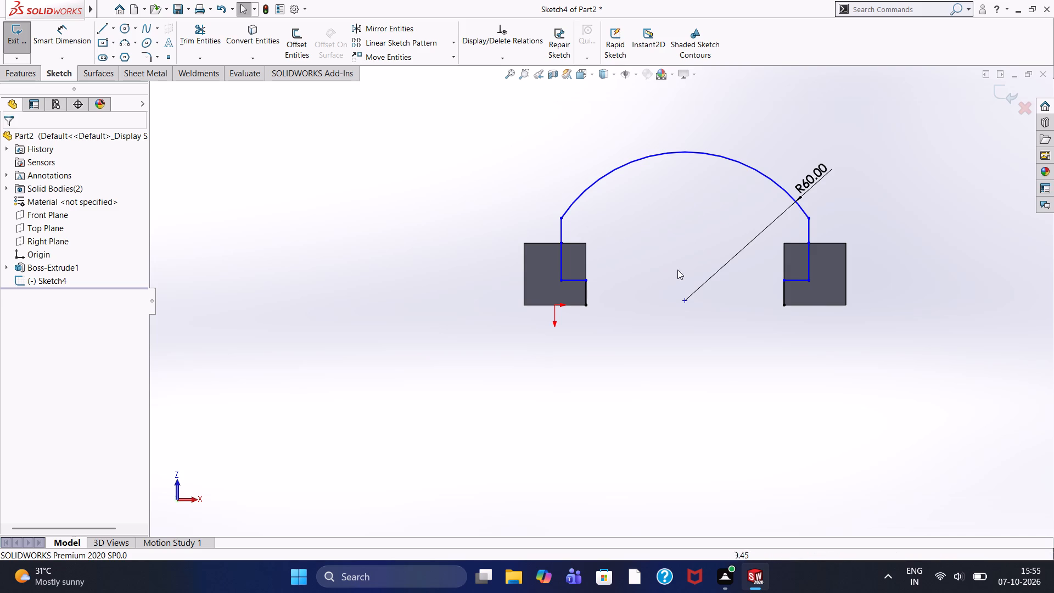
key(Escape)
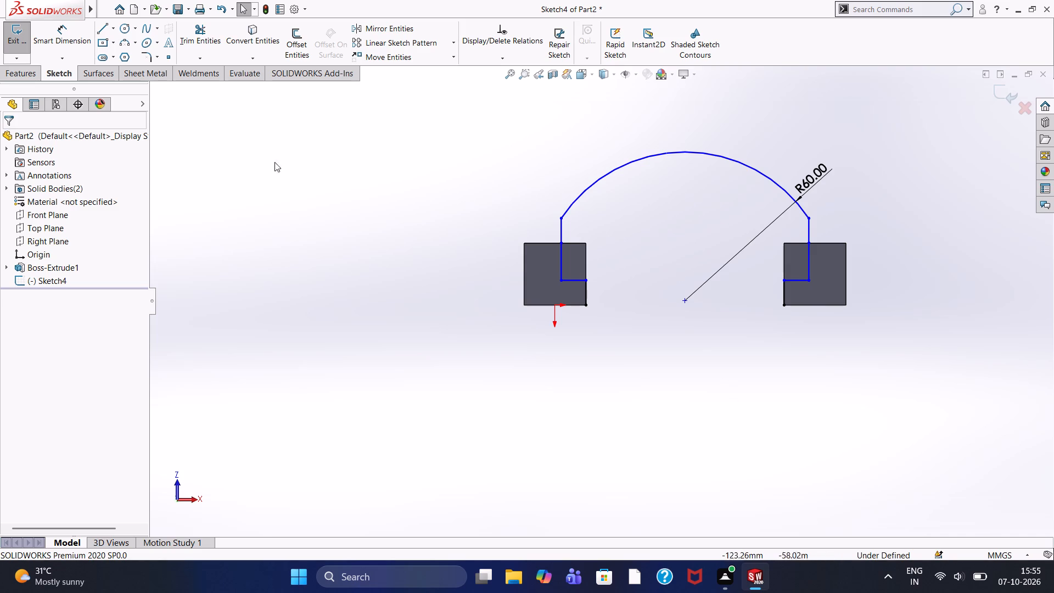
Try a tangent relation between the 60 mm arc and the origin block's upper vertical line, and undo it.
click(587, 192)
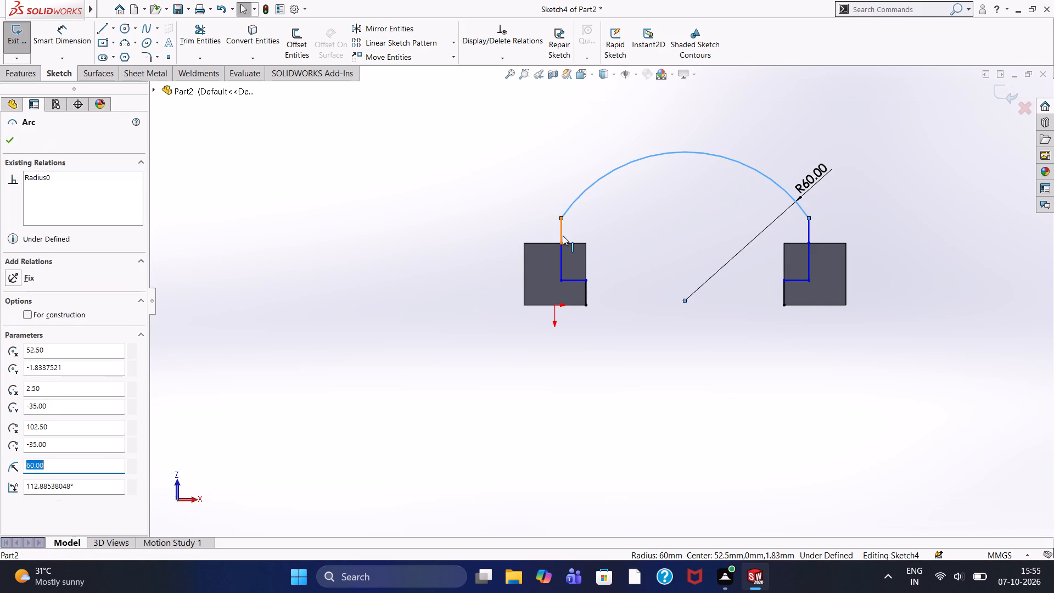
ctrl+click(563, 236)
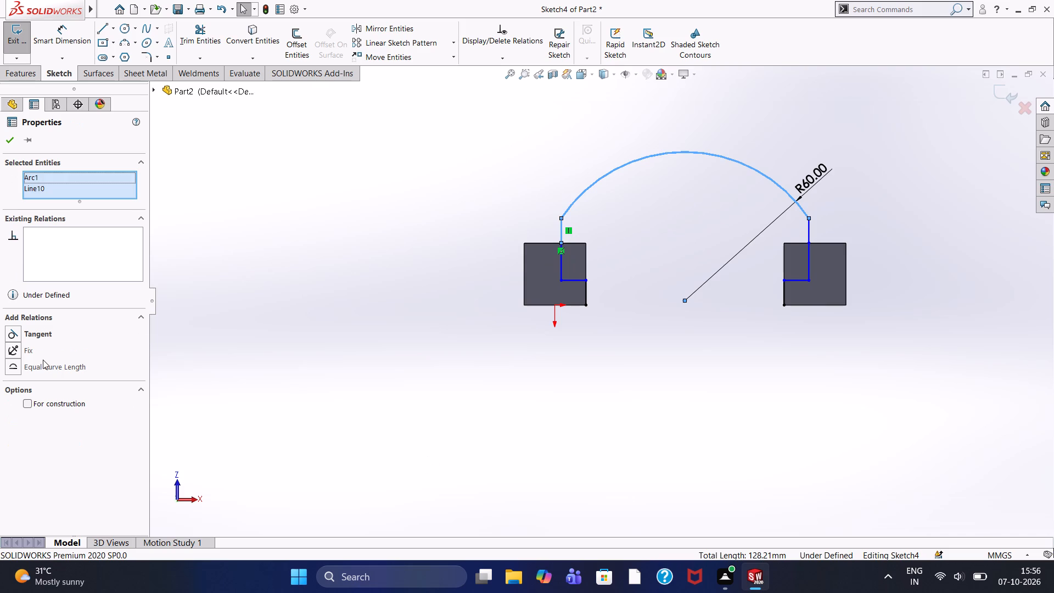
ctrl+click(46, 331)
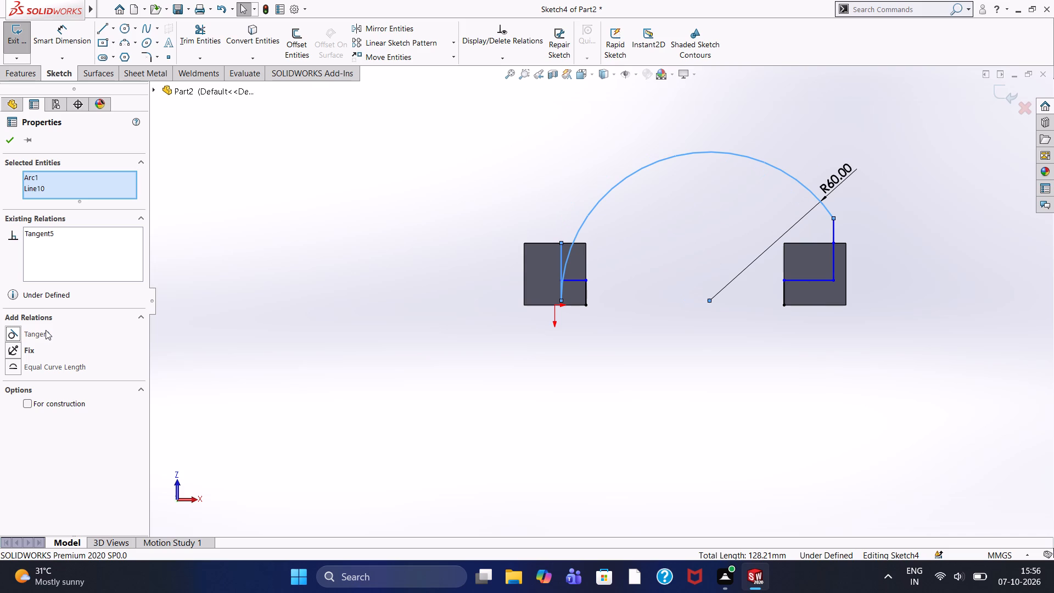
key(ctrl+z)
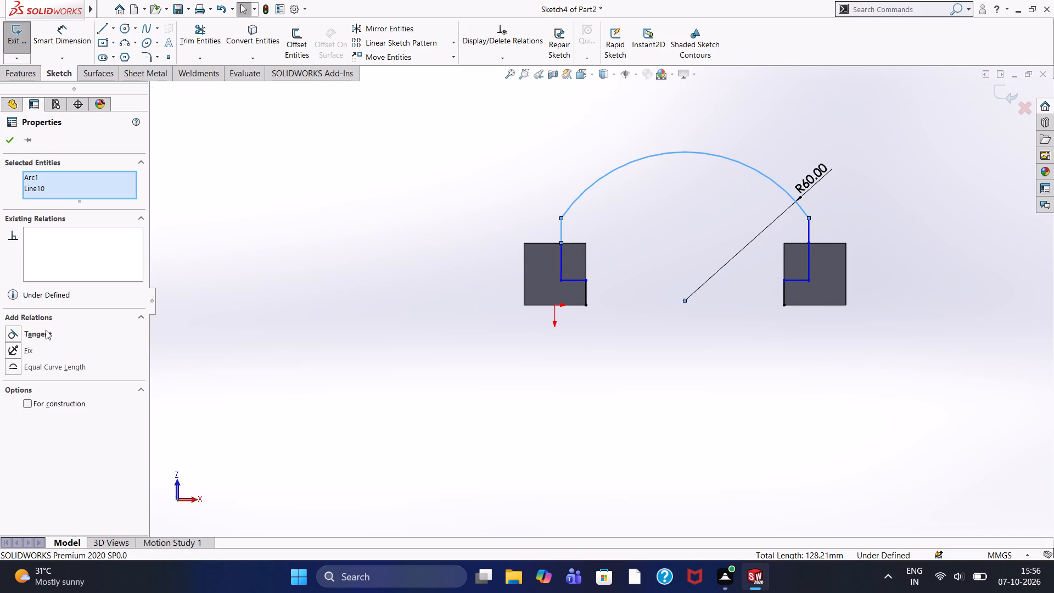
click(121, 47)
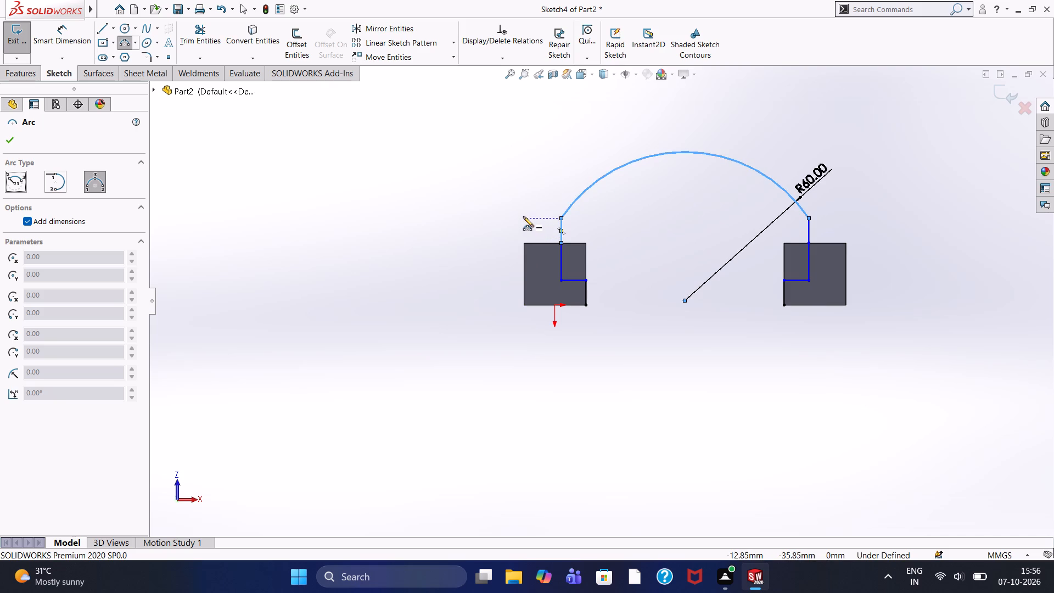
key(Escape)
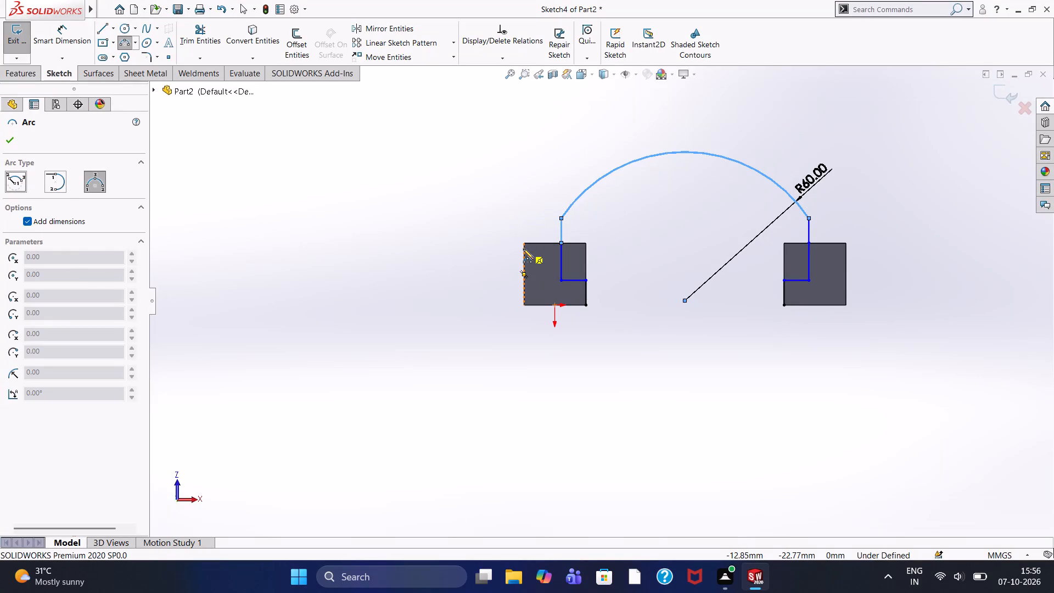
Draw a 10 mm vertical line upward from the origin block's outer upper corner, level with the start of the arc.
click(104, 27)
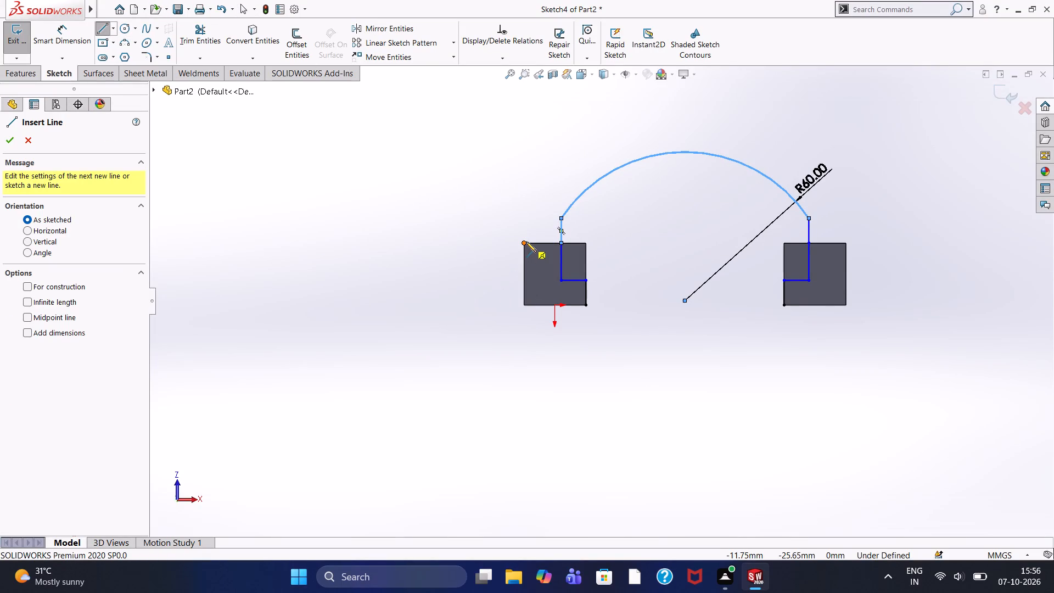
click(523, 242)
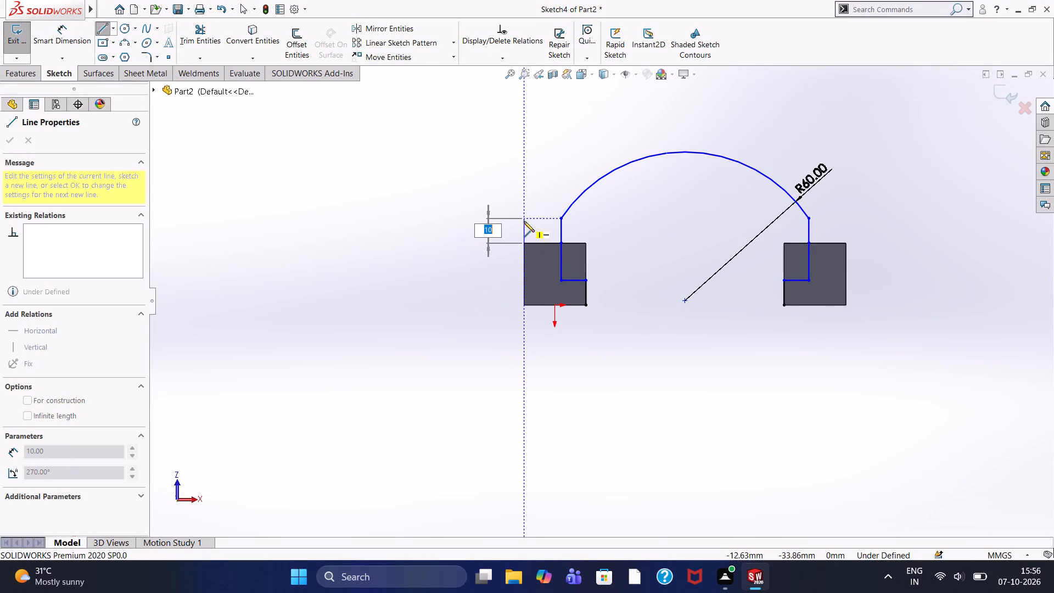
click(524, 221)
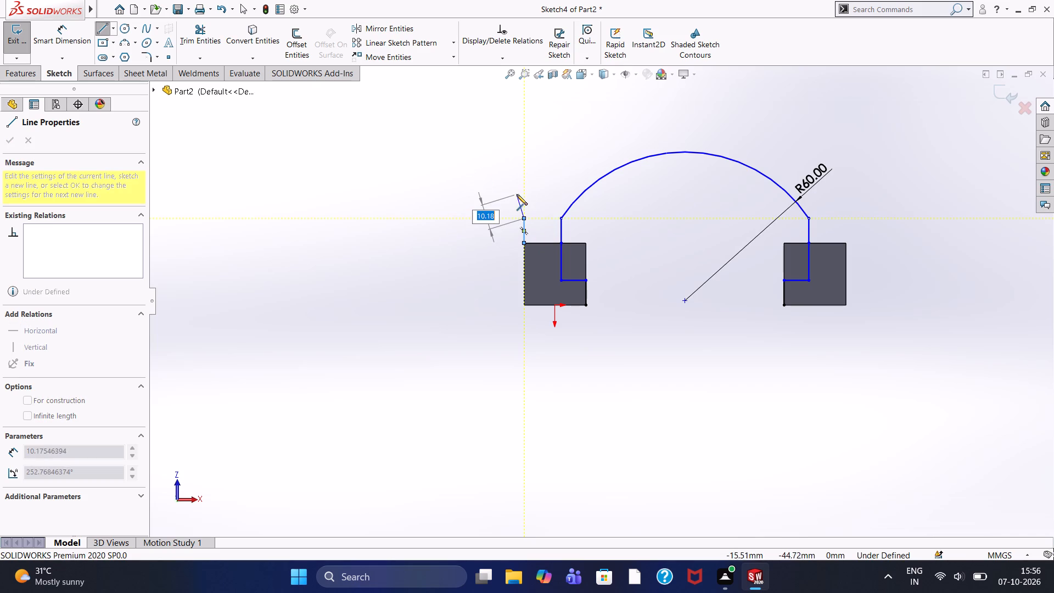
right_click(517, 194)
click(537, 204)
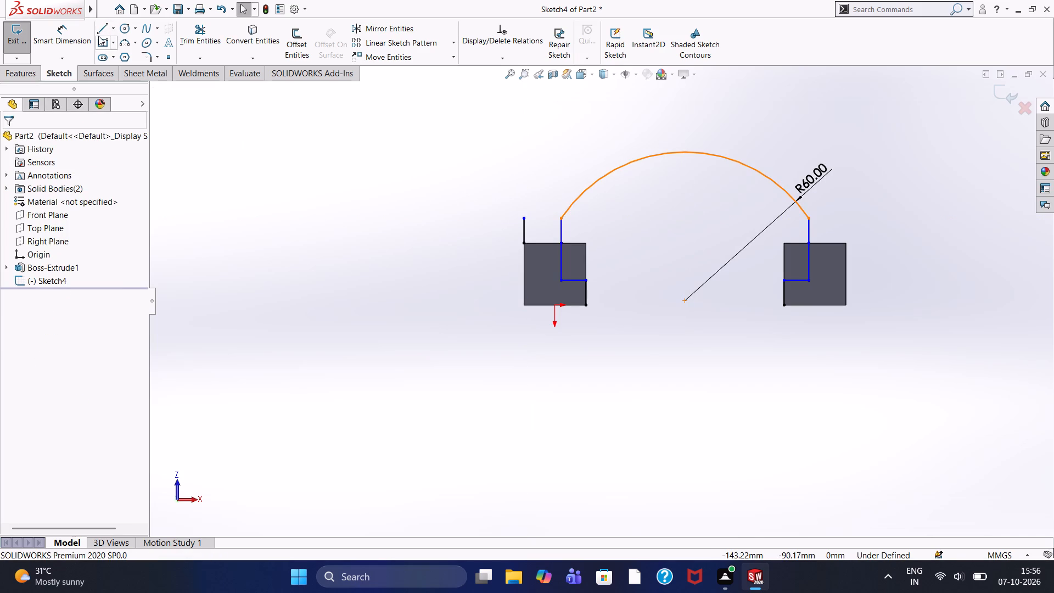
drag(114, 35, 119, 34)
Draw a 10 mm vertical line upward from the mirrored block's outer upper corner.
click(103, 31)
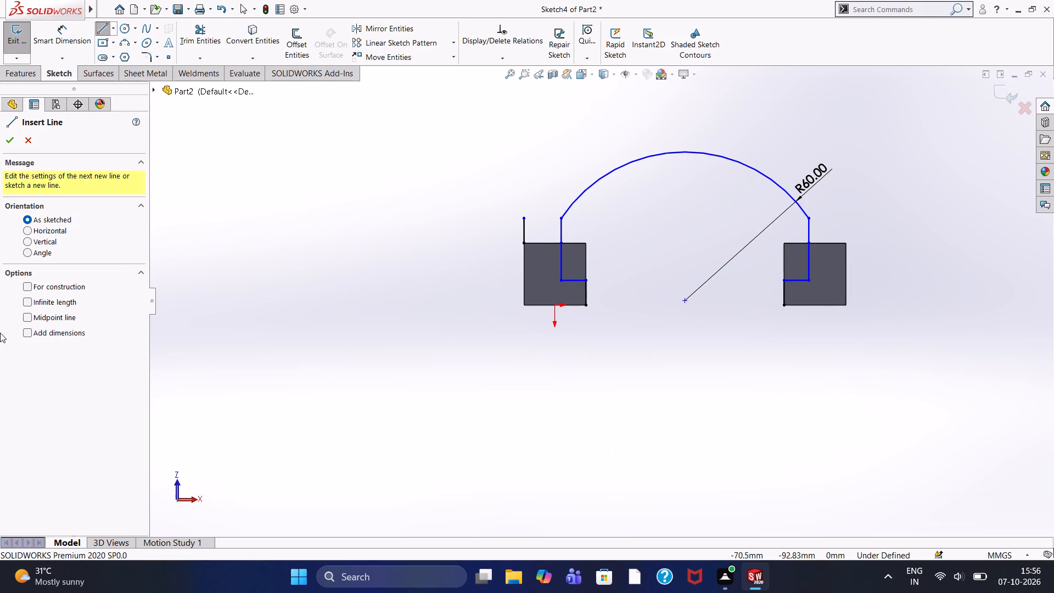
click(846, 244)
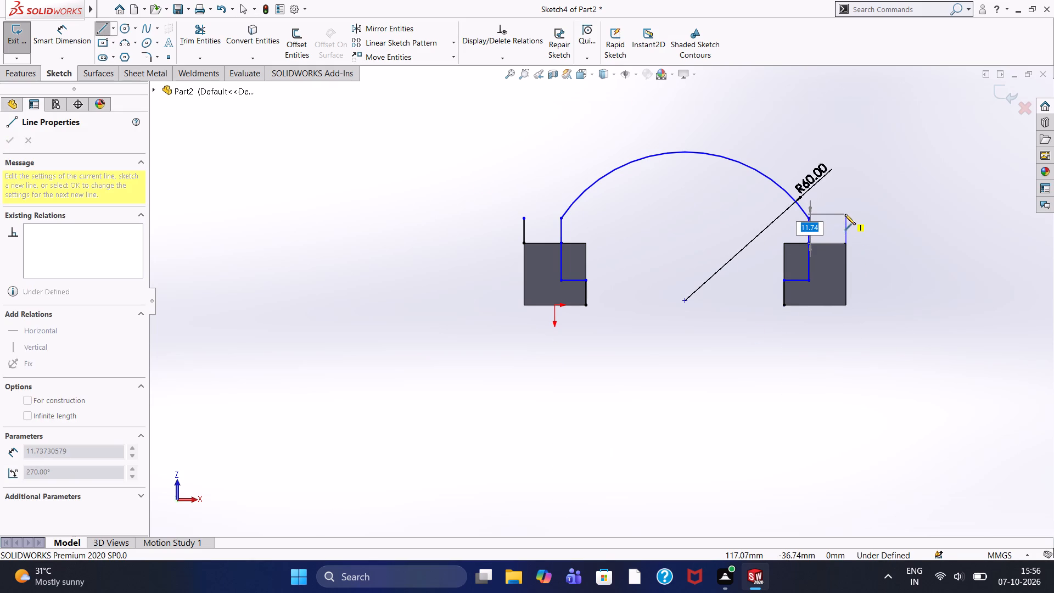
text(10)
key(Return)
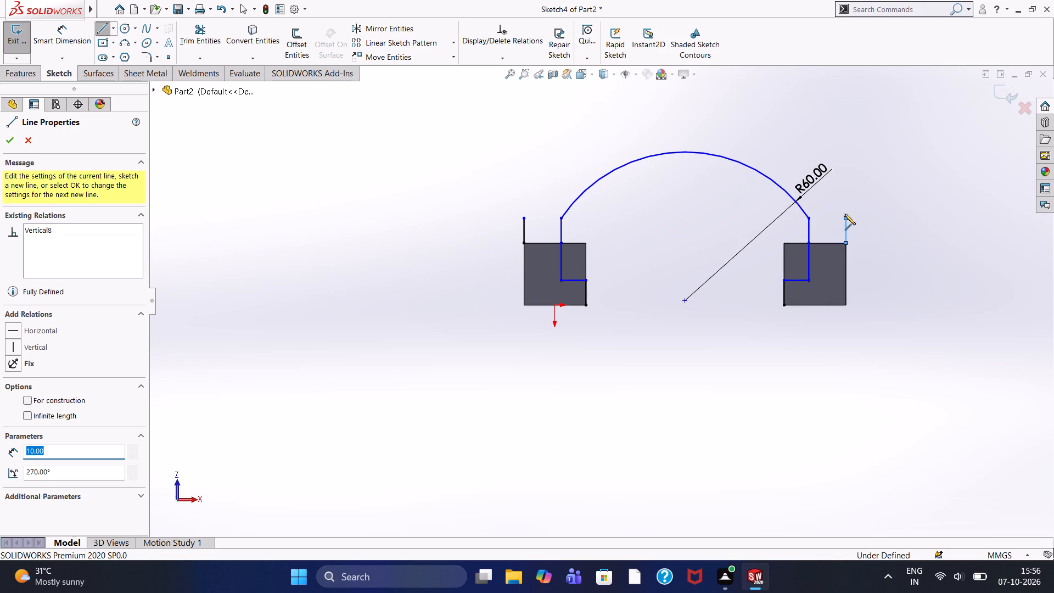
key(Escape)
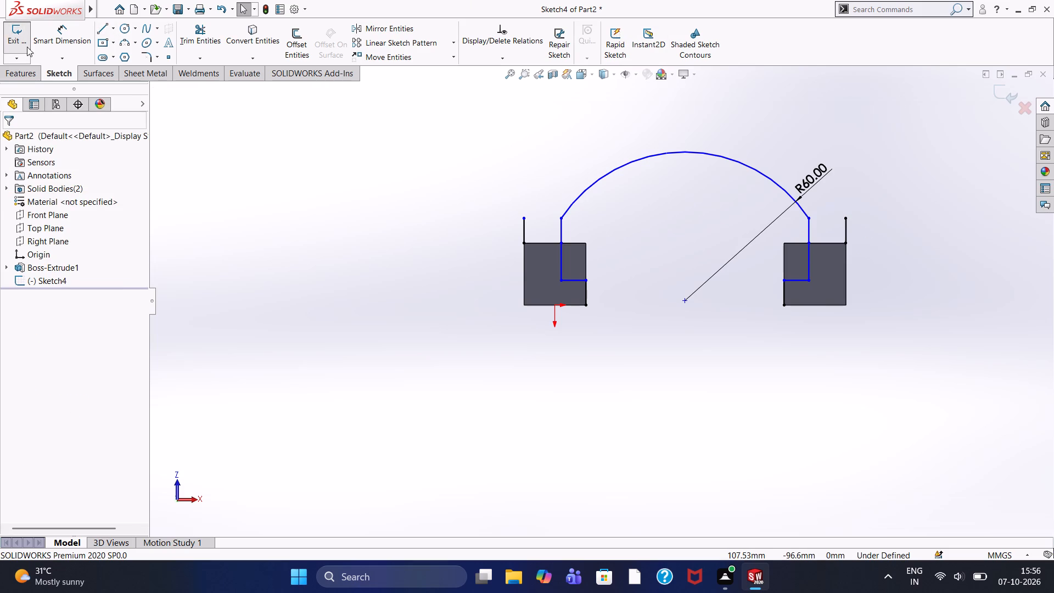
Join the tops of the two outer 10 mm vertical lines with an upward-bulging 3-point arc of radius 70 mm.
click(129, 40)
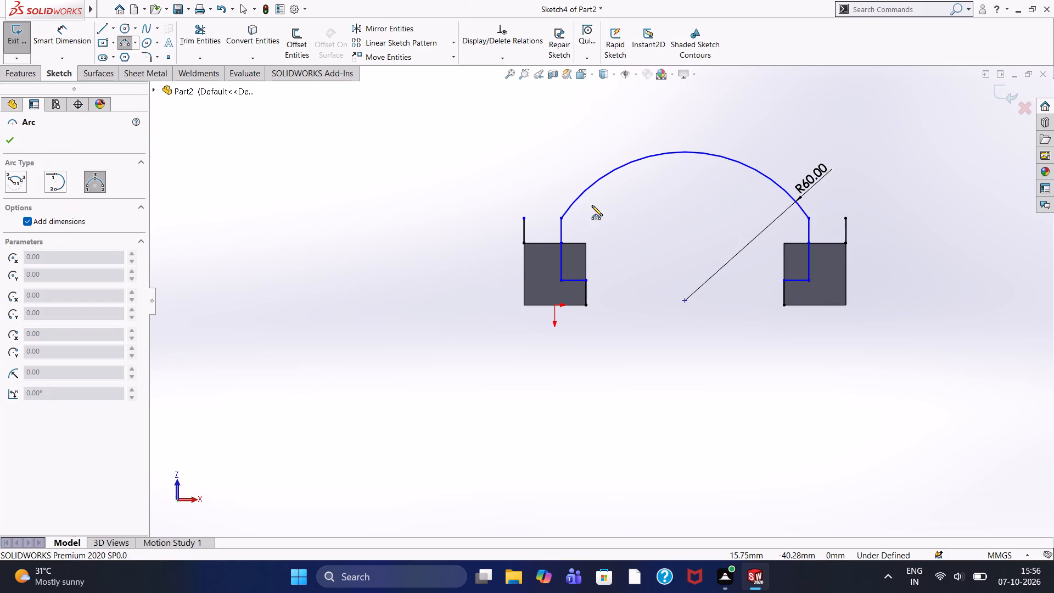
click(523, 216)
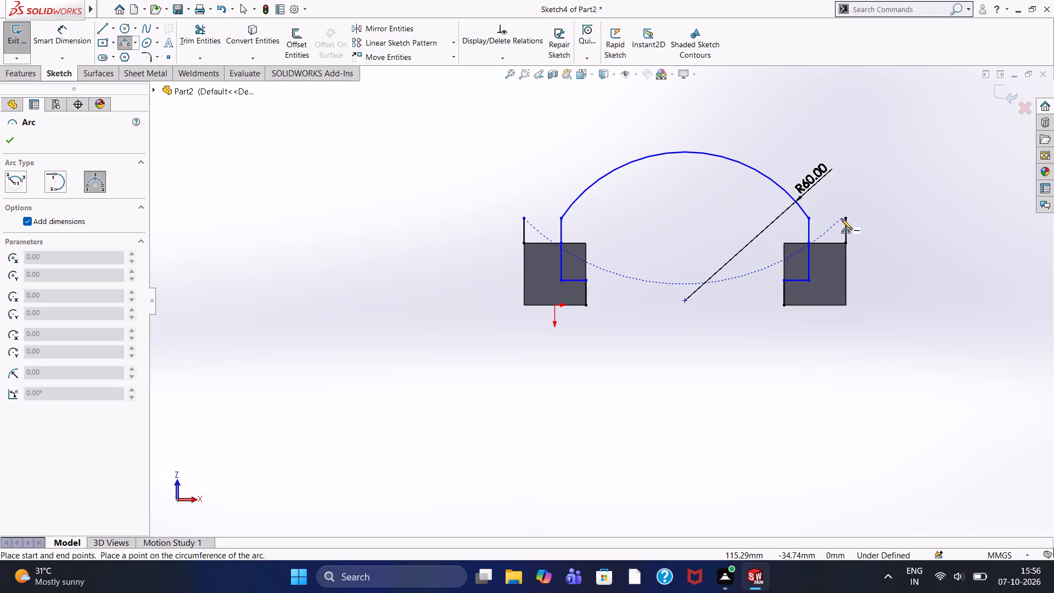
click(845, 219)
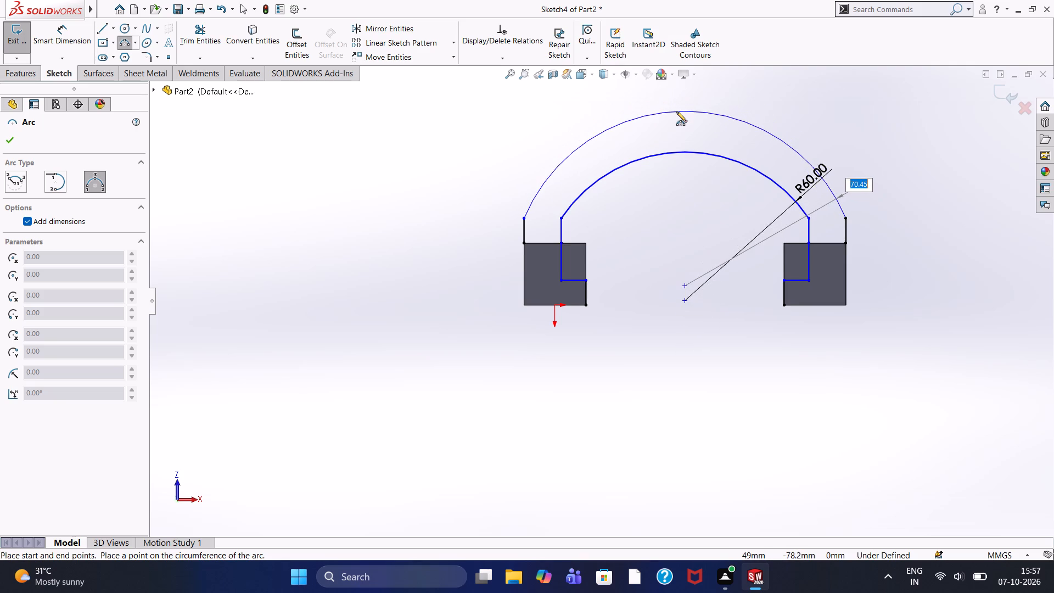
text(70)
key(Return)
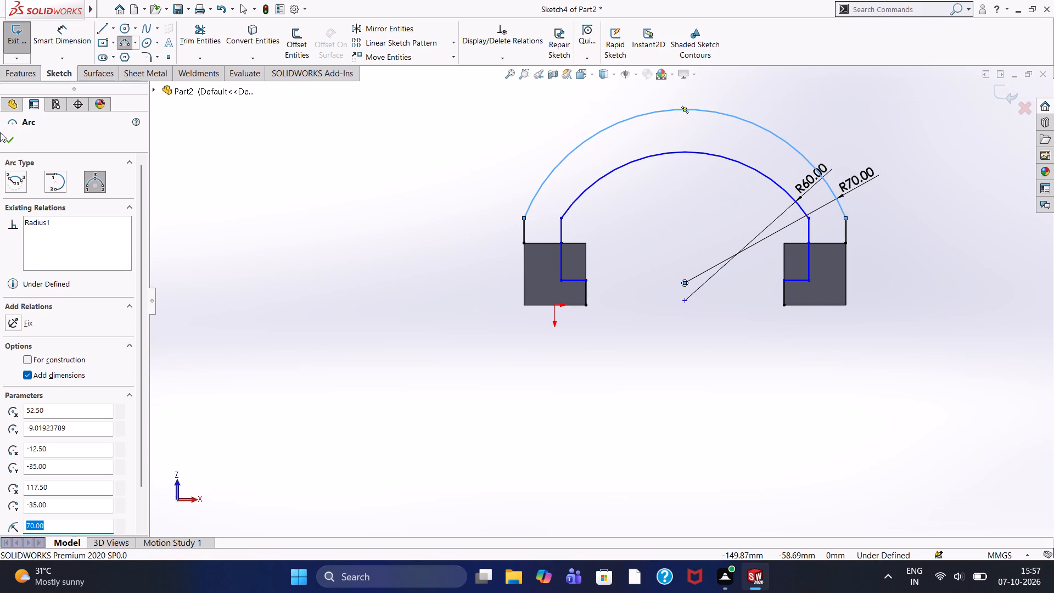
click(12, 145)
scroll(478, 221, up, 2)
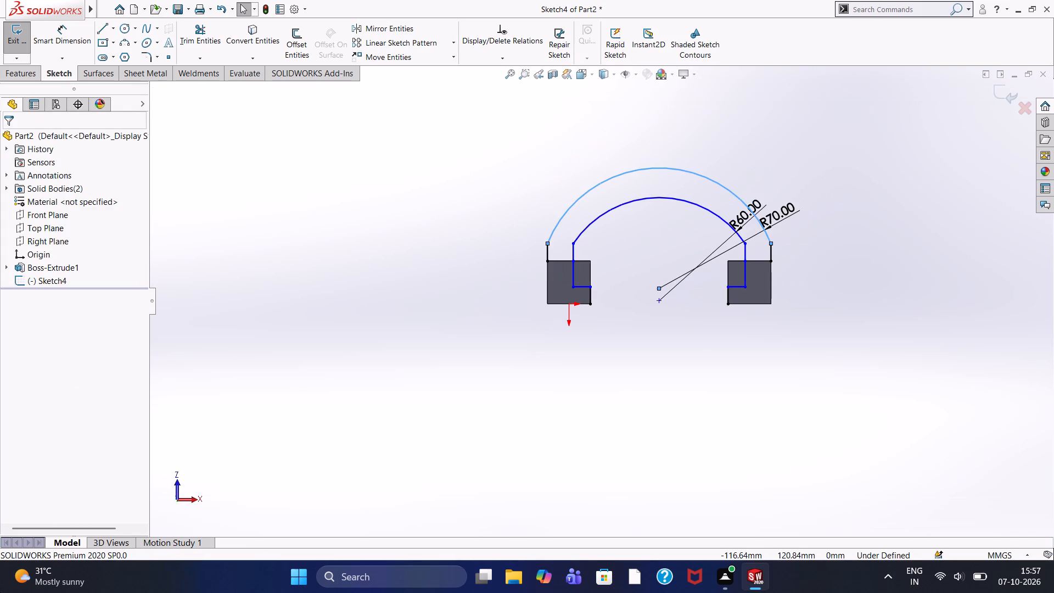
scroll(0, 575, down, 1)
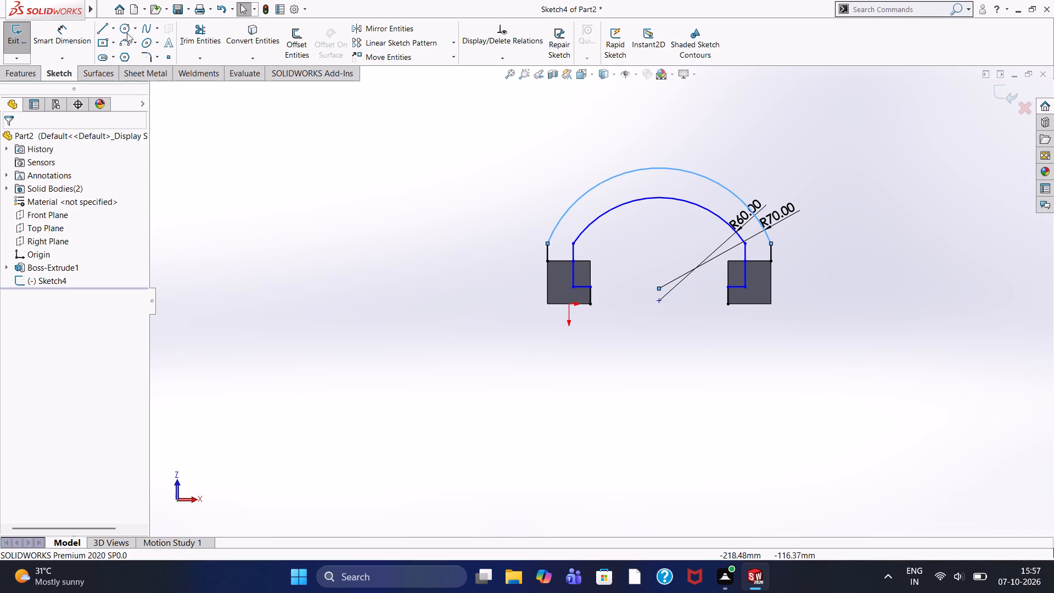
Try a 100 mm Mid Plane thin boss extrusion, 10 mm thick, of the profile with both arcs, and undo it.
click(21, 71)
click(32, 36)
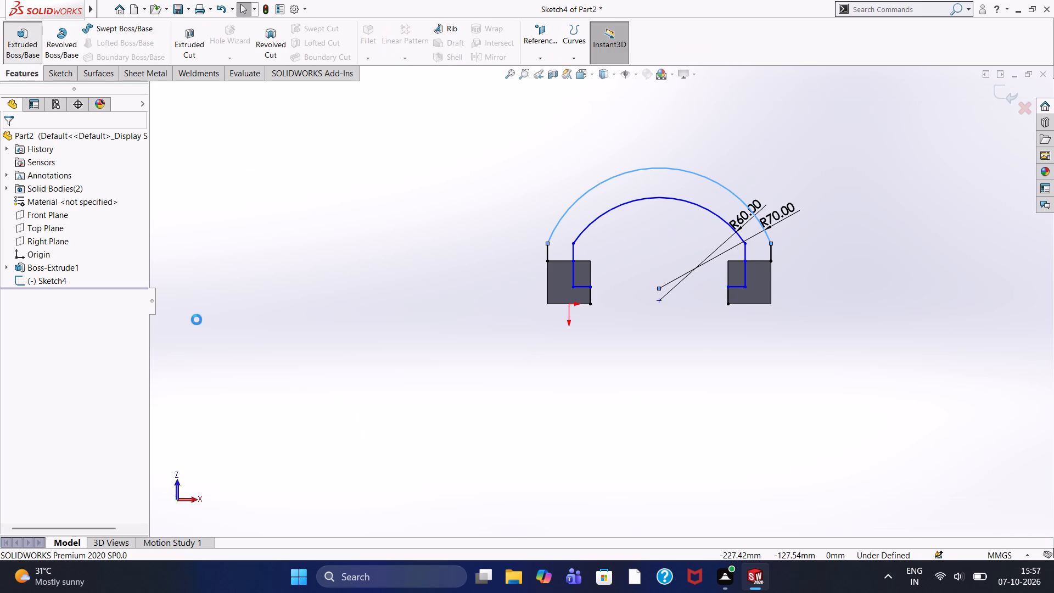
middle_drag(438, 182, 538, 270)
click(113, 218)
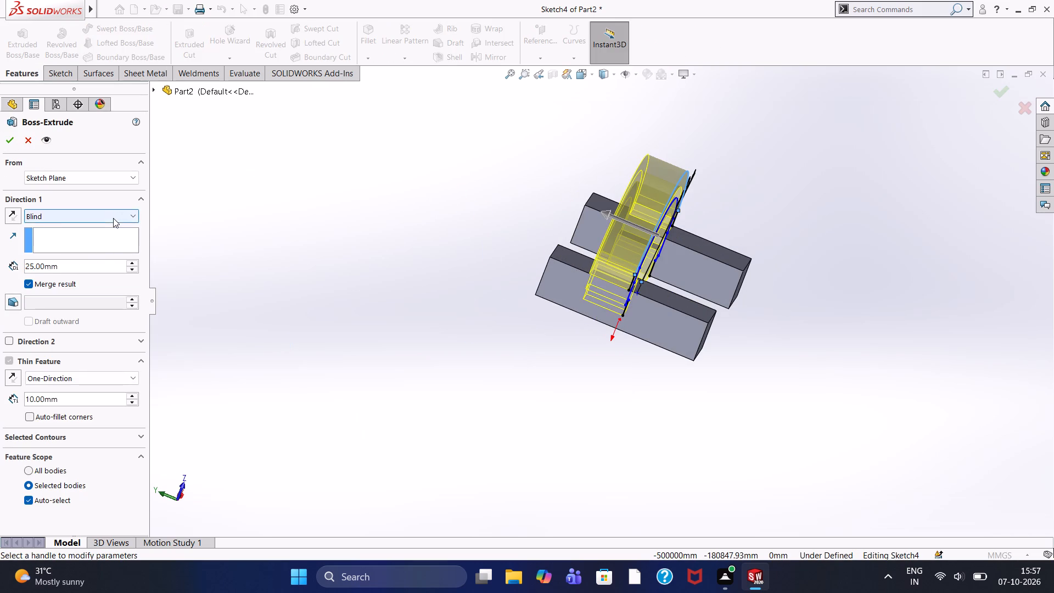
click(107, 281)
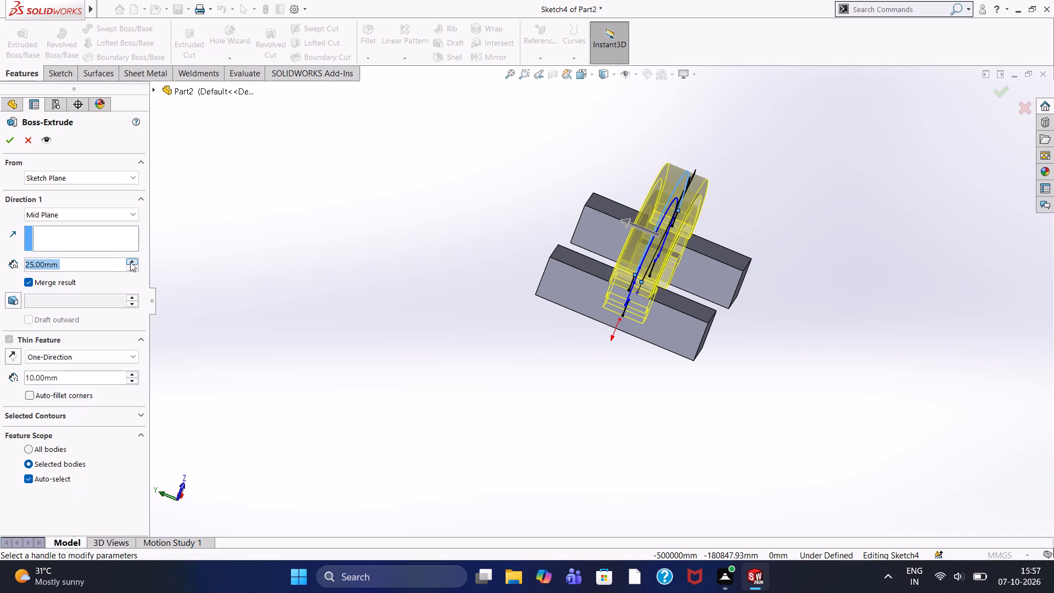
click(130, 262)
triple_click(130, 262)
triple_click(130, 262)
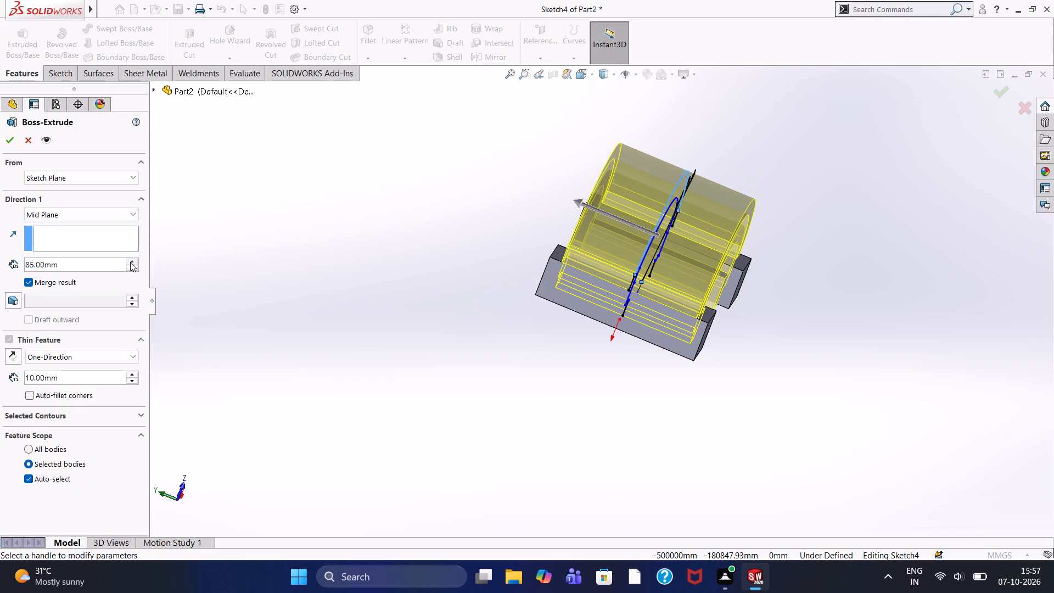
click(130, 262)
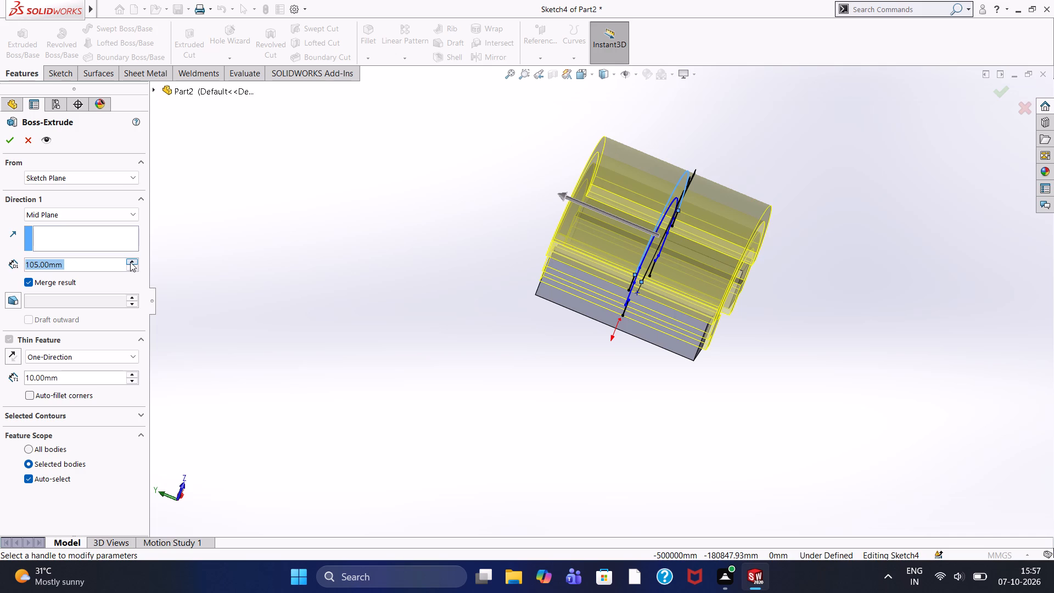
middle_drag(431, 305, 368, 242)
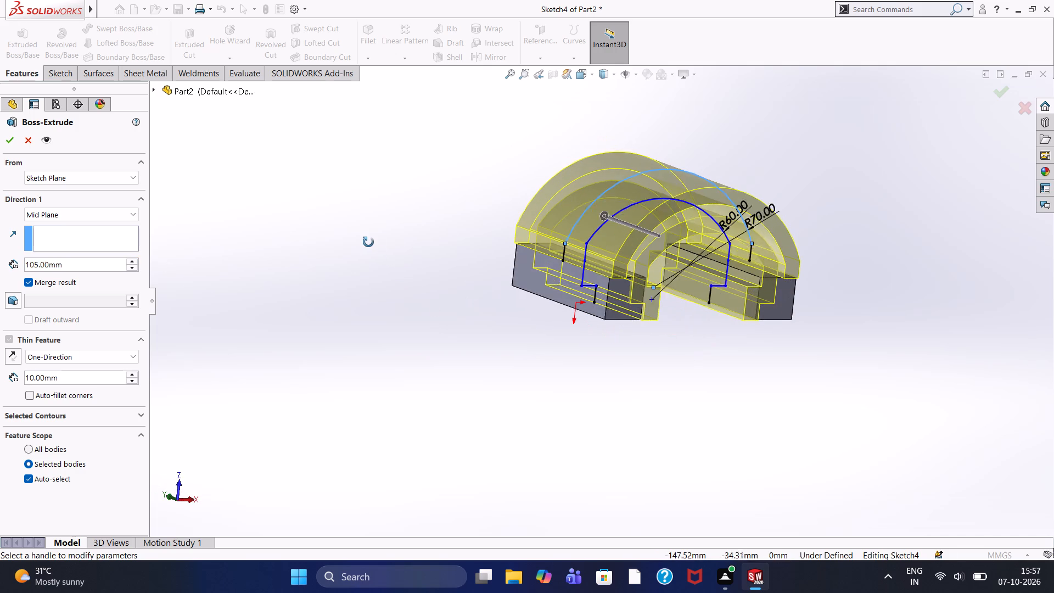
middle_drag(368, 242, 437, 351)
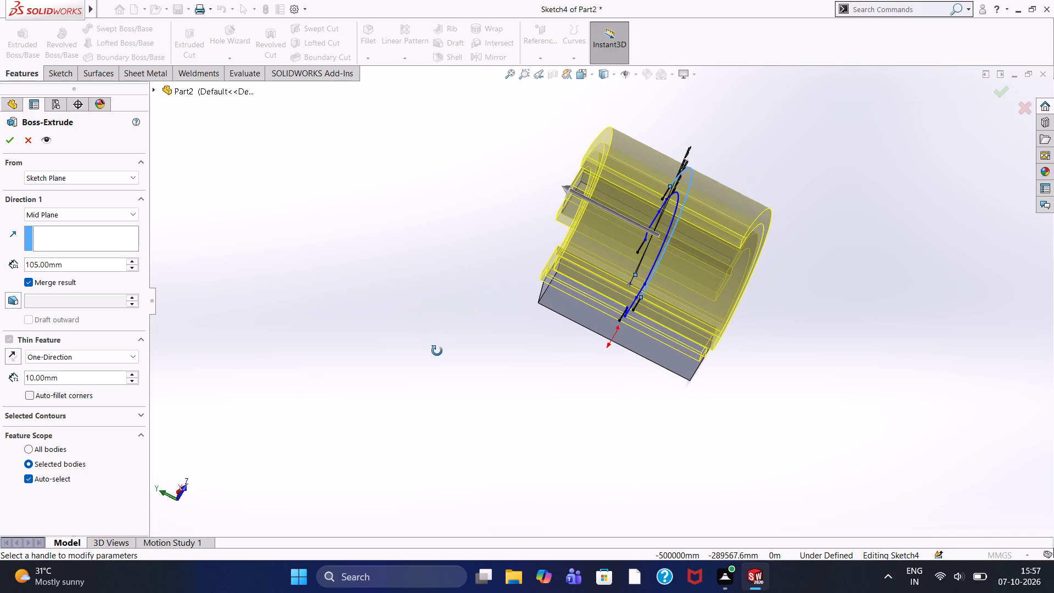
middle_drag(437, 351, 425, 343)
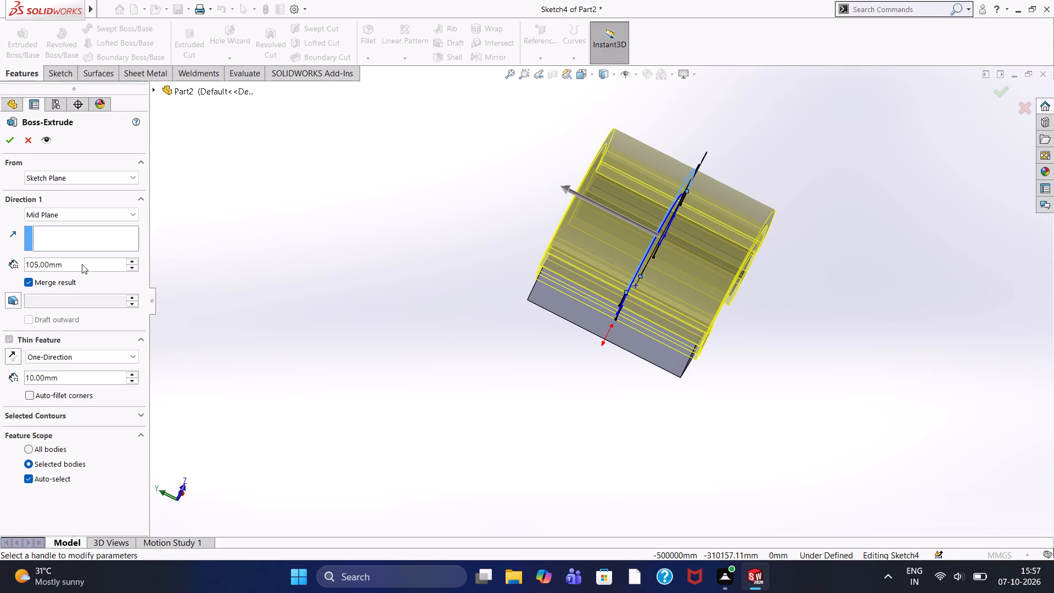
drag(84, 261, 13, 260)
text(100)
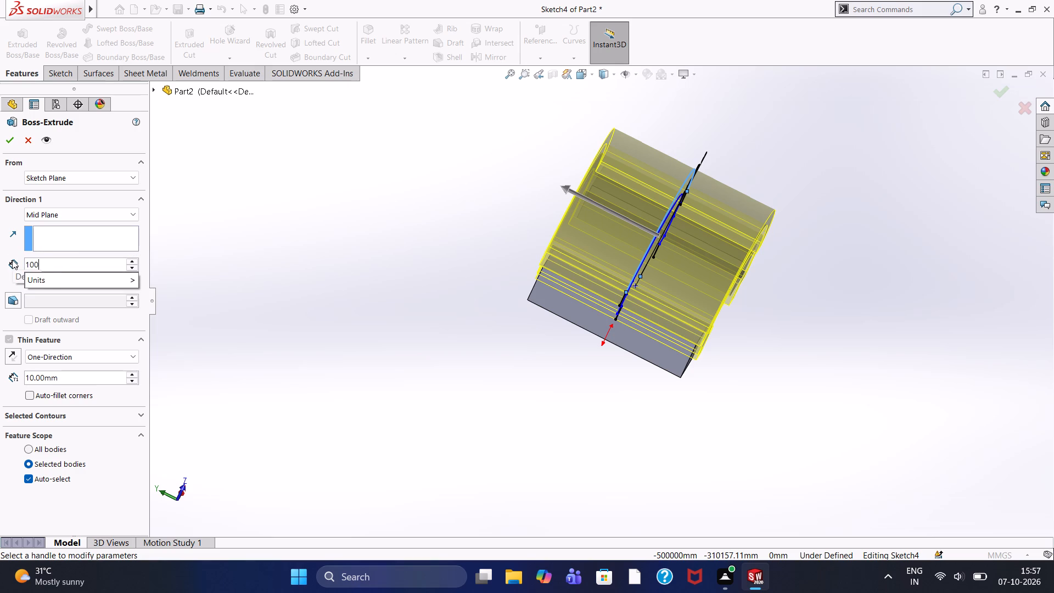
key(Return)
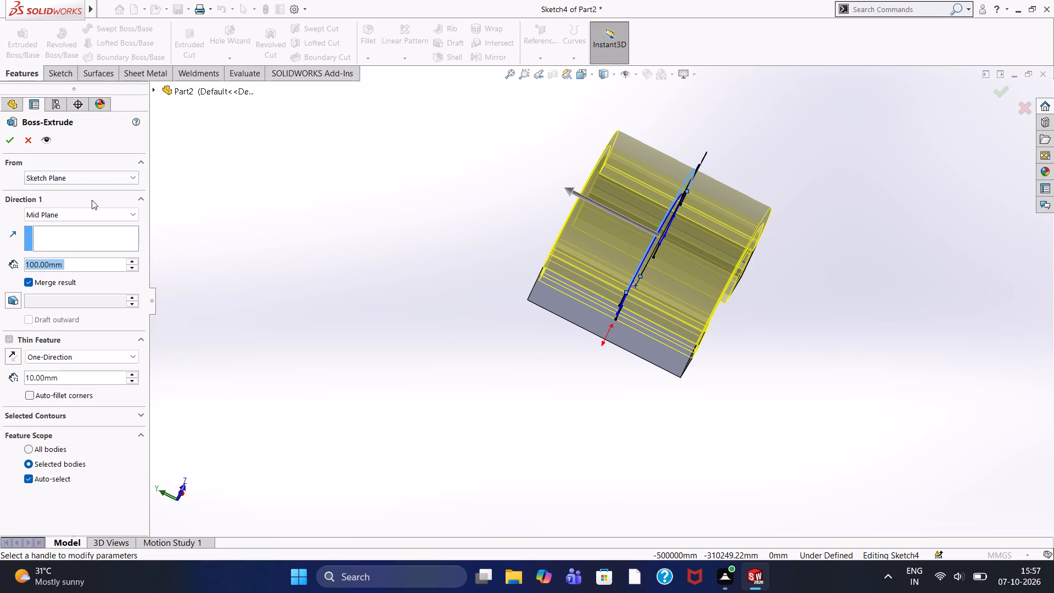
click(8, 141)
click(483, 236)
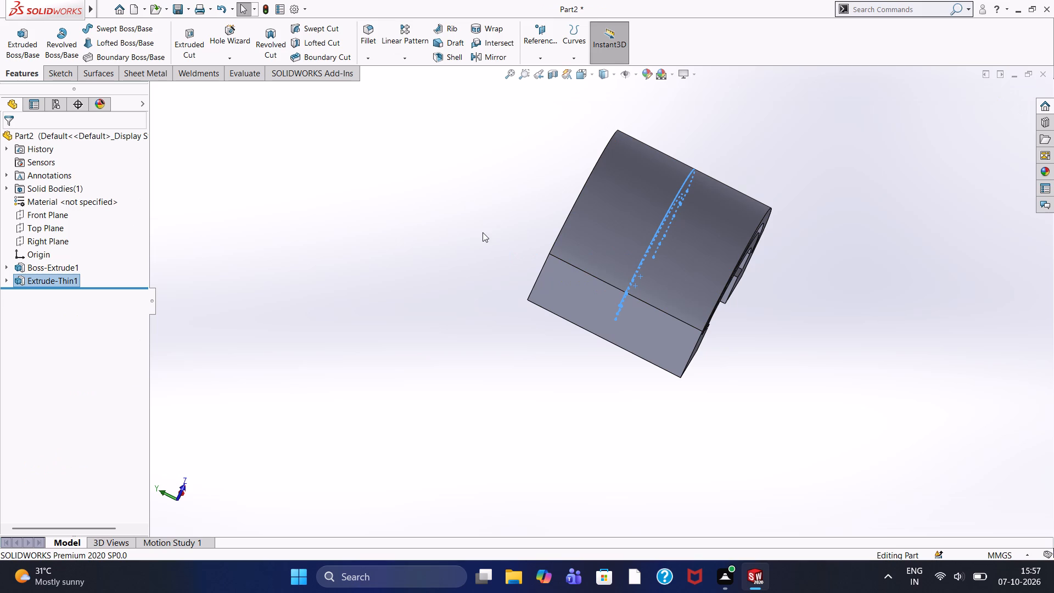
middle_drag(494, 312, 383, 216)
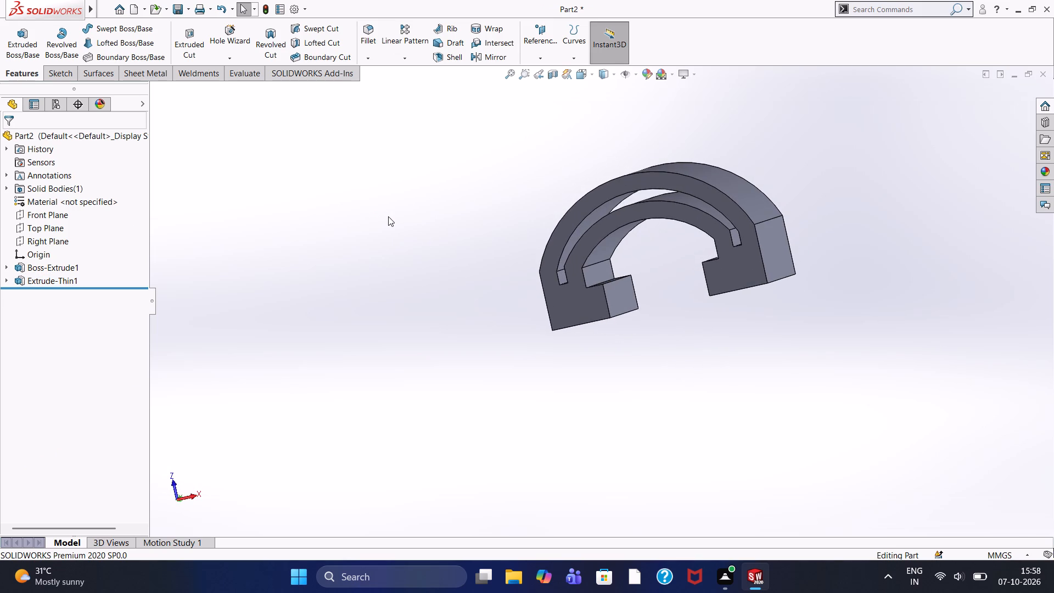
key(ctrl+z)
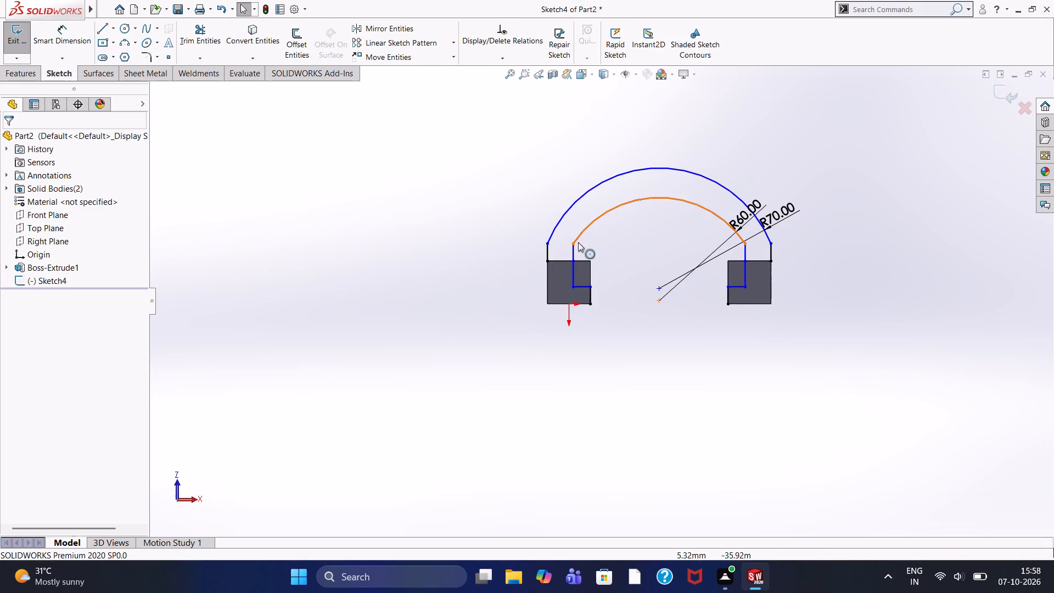
Delete the 70 mm radius outer arc and the two 10 mm vertical lines at the blocks' outer corners.
click(570, 200)
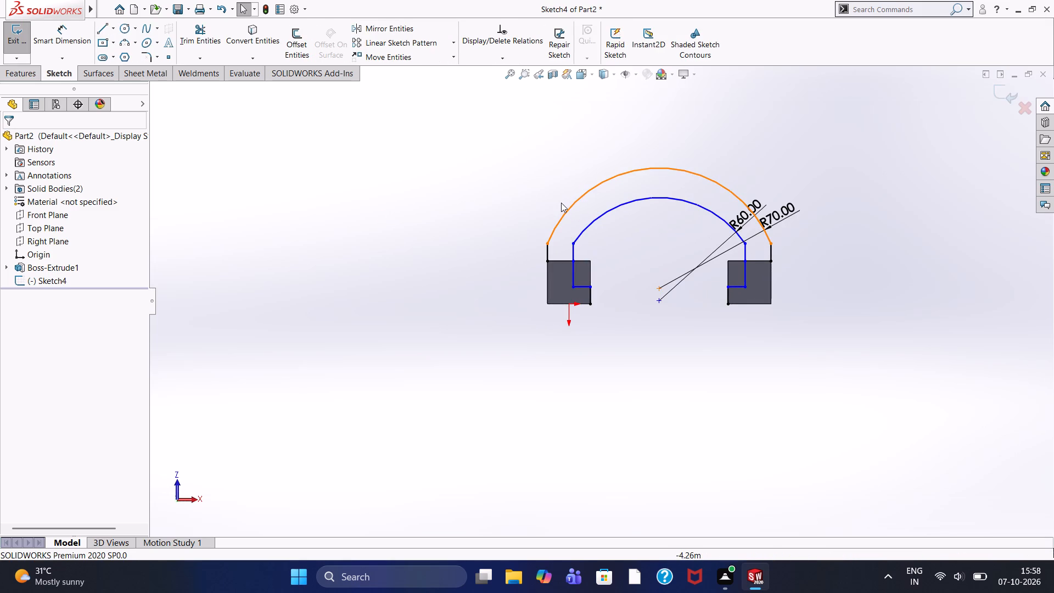
key(Delete)
key(Delete)
click(568, 214)
key(Delete)
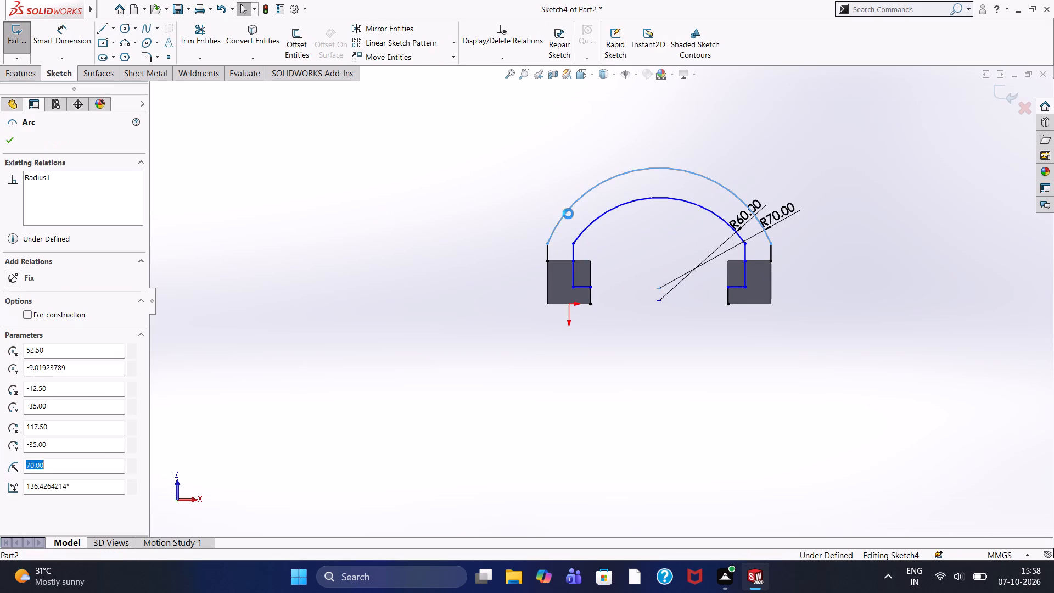
click(449, 286)
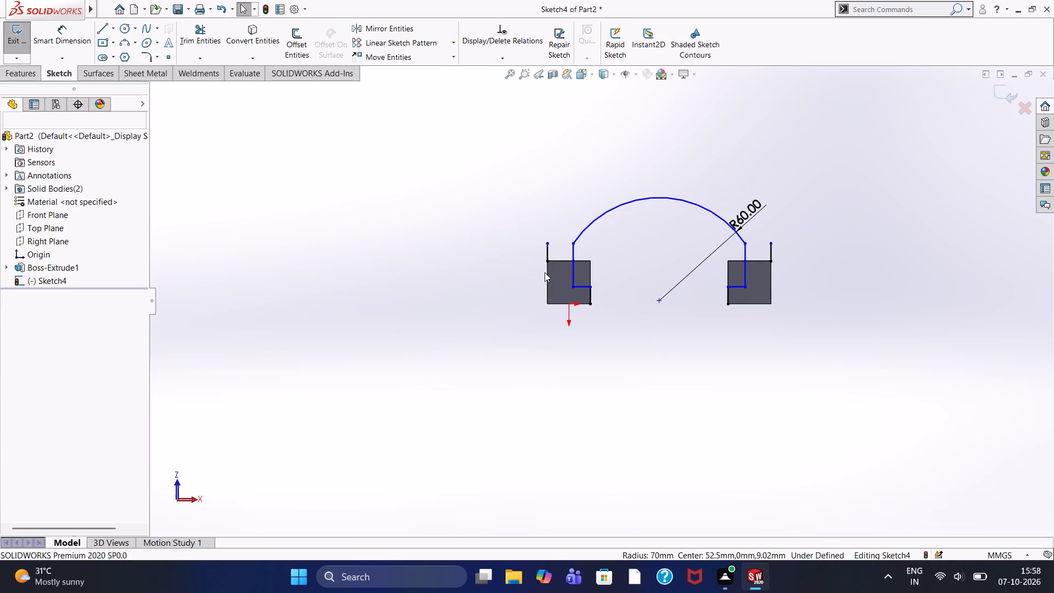
click(547, 249)
key(Delete)
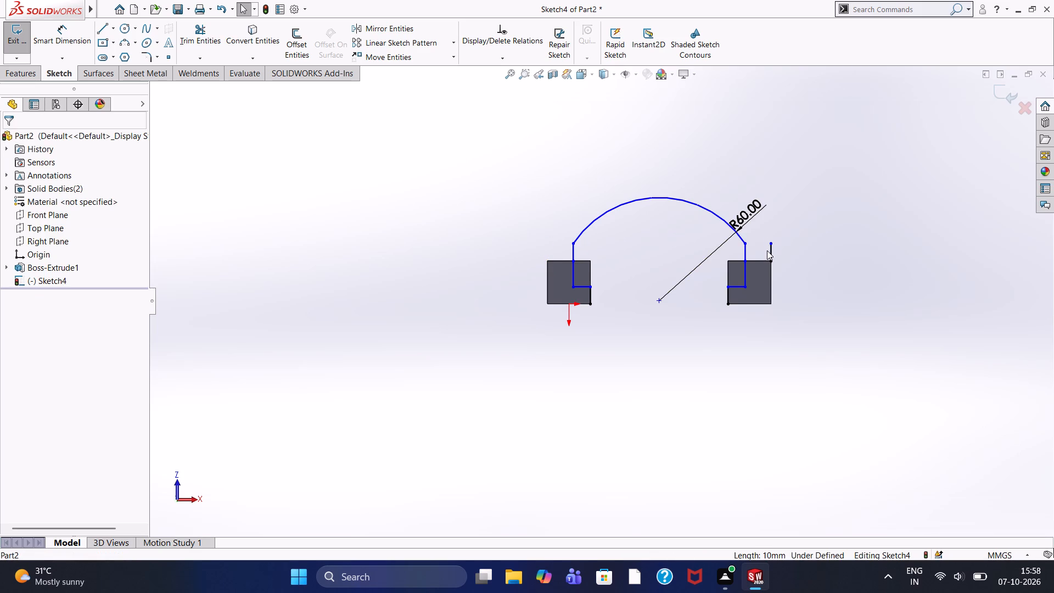
click(768, 251)
key(Delete)
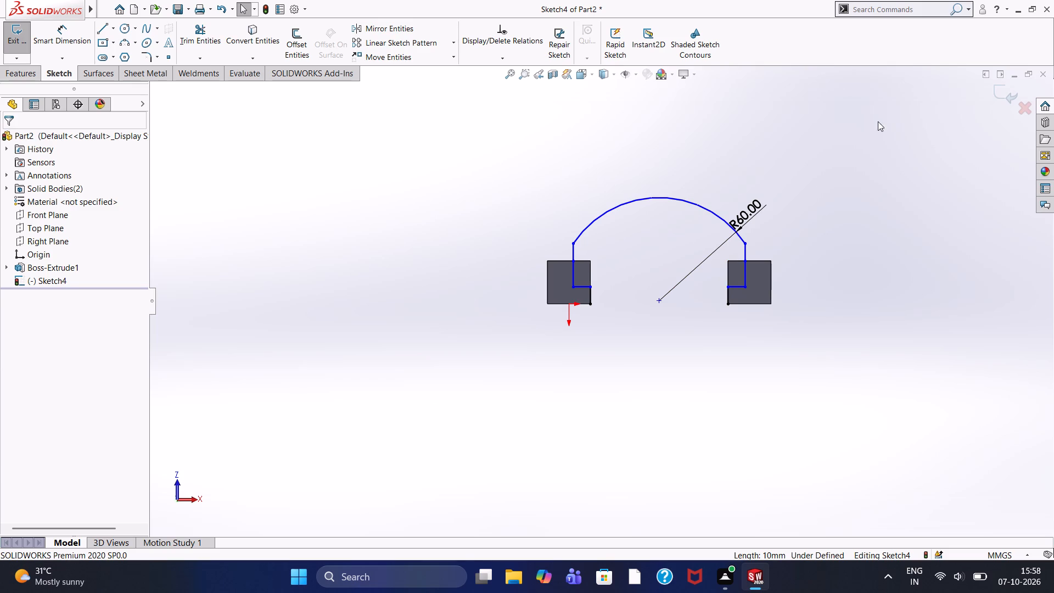
Extrude the remaining stepped, arched profile as a 10 mm thick thin boss, Mid Plane, 100 mm deep, merged with the blocks.
click(34, 76)
click(26, 44)
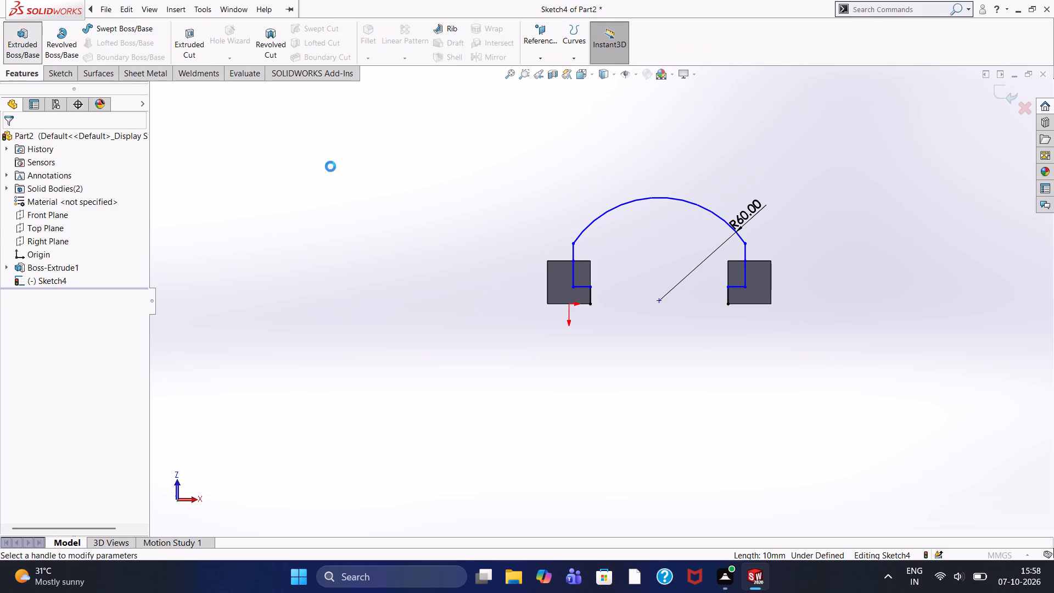
middle_drag(434, 171, 502, 156)
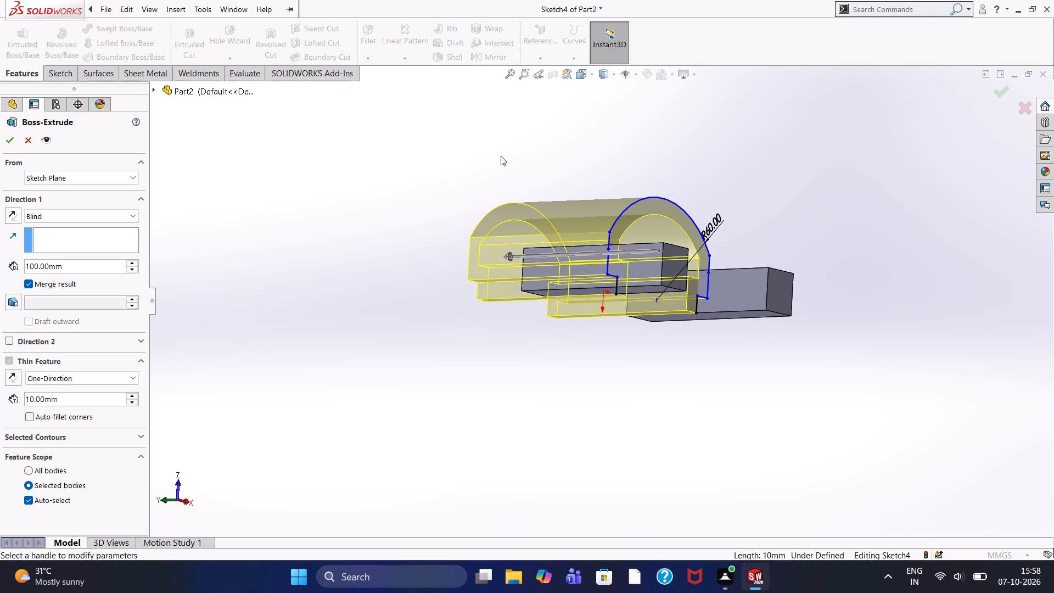
scroll(372, 156, up, 1)
middle_drag(462, 318, 496, 411)
click(133, 212)
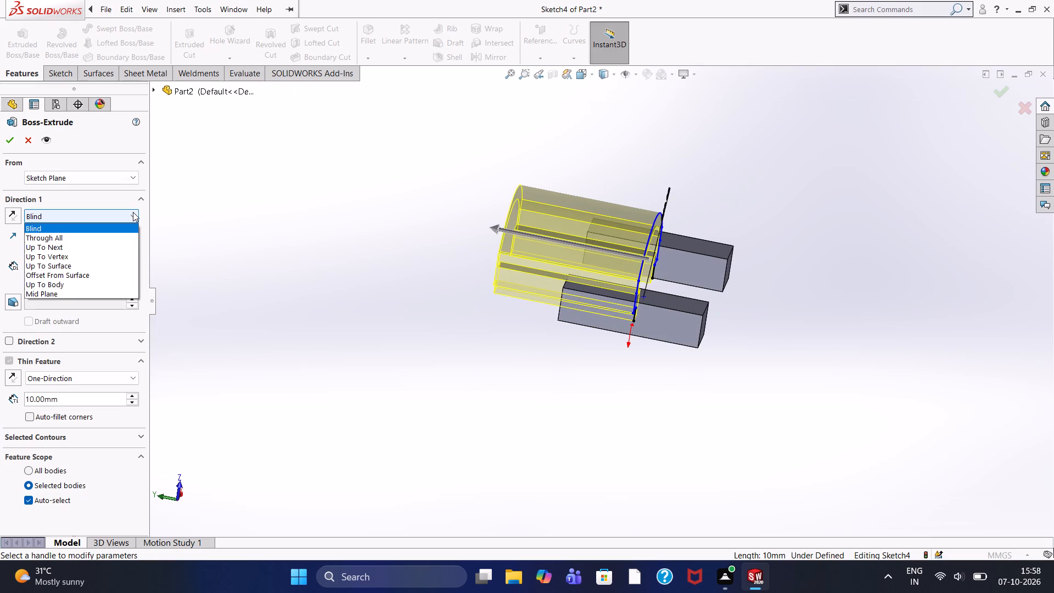
click(94, 289)
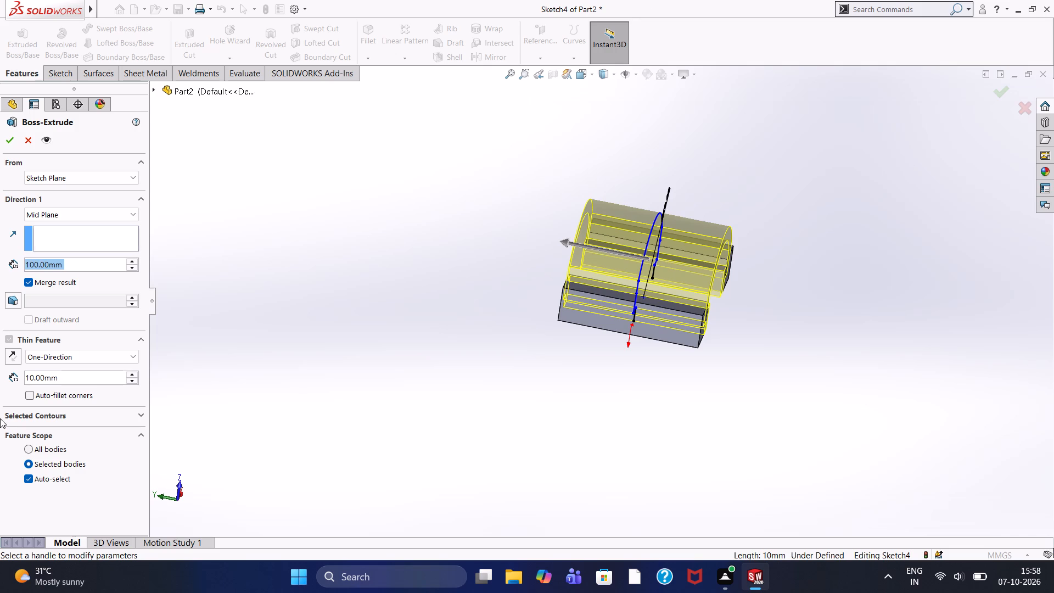
click(16, 143)
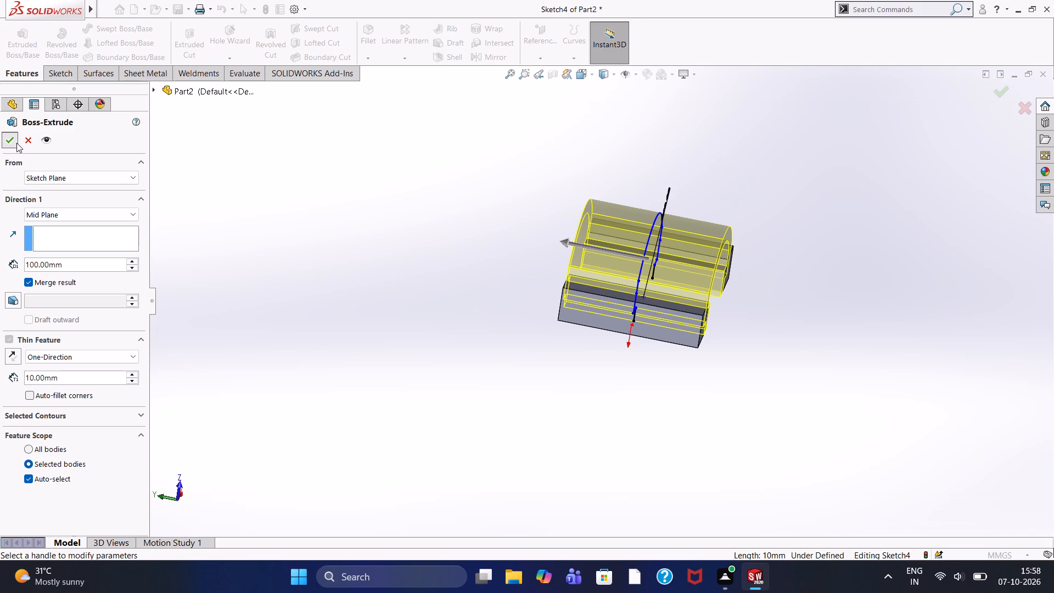
click(423, 342)
Open a new sketch on the Top Plane, with the arched end profile viewed face-on.
middle_drag(422, 343, 338, 309)
middle_drag(394, 321, 349, 307)
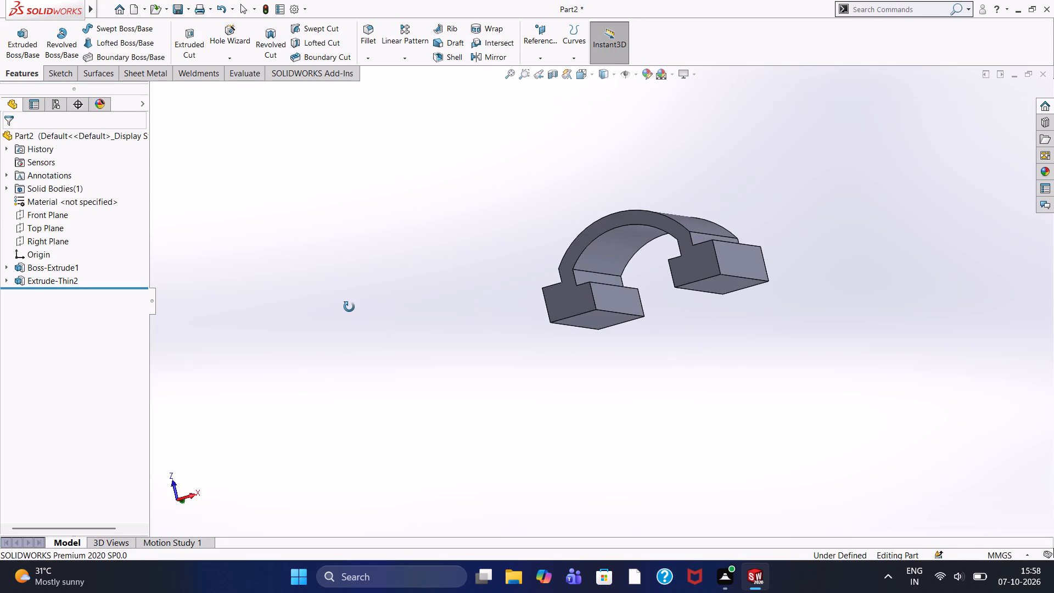
middle_drag(349, 307, 362, 346)
click(584, 311)
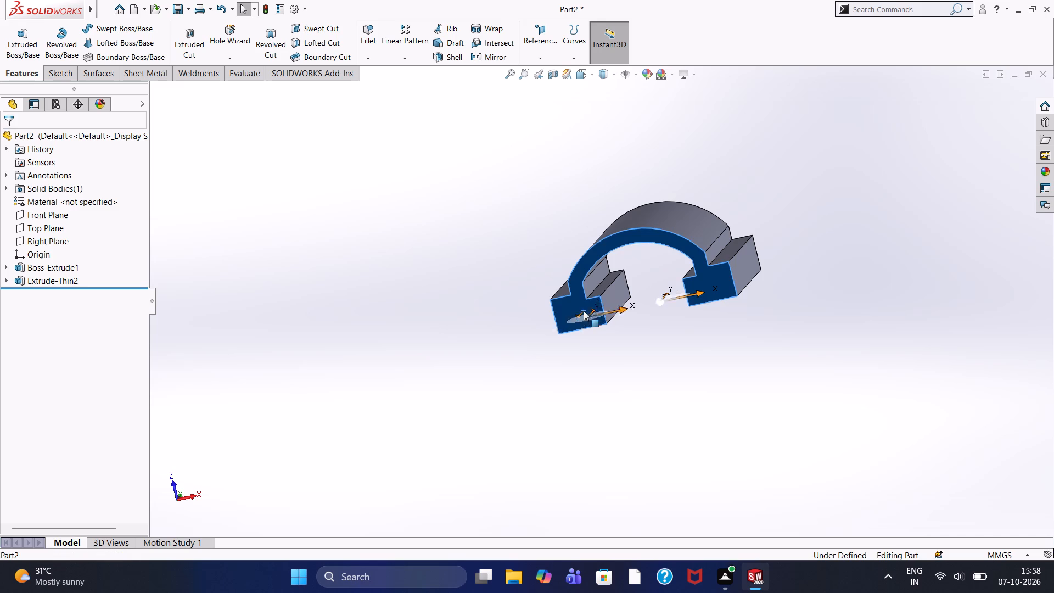
key(ctrl+8)
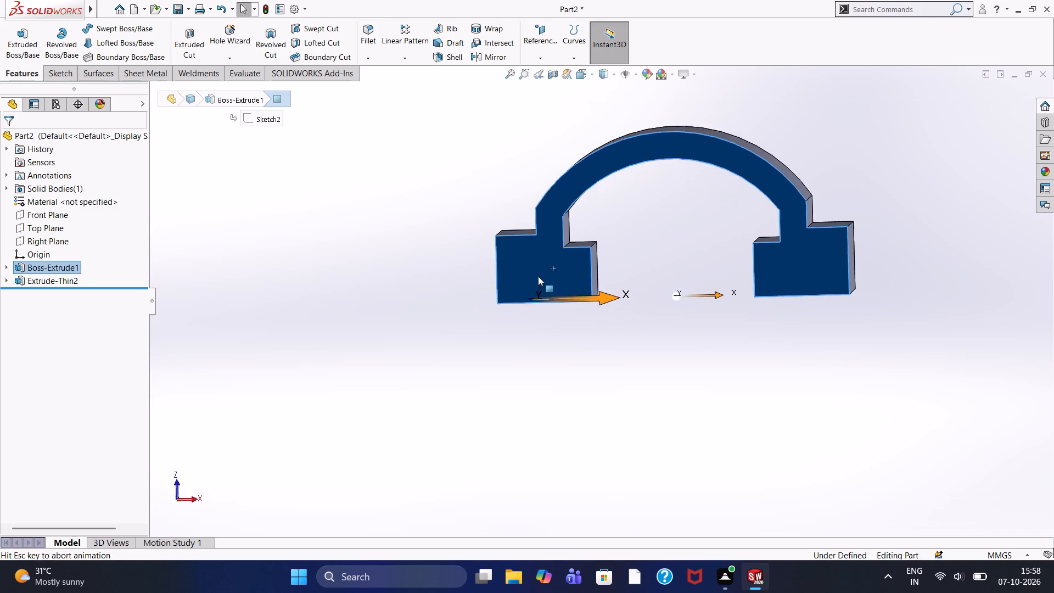
click(439, 113)
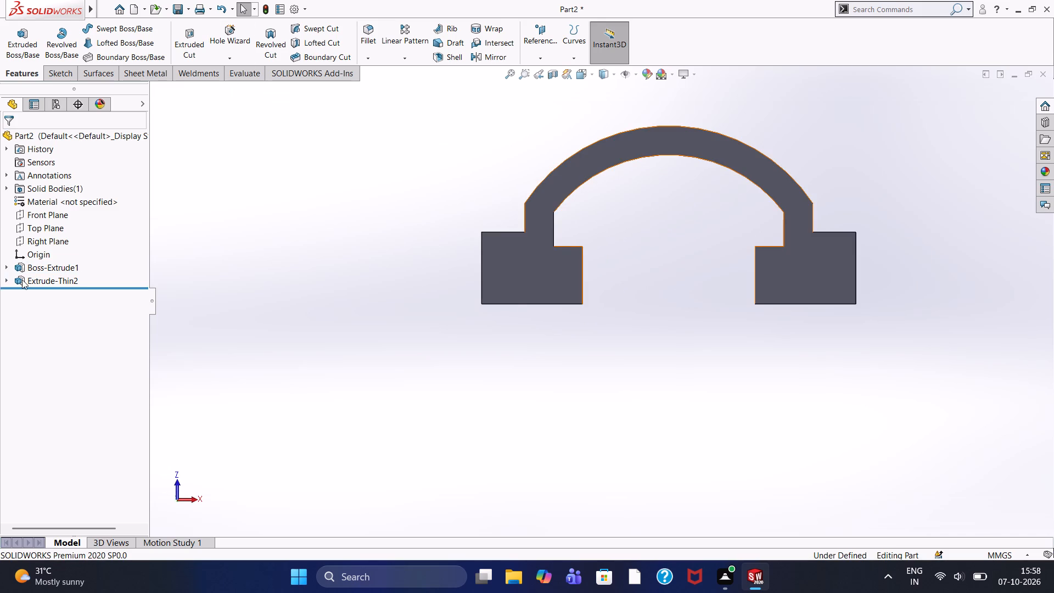
click(62, 72)
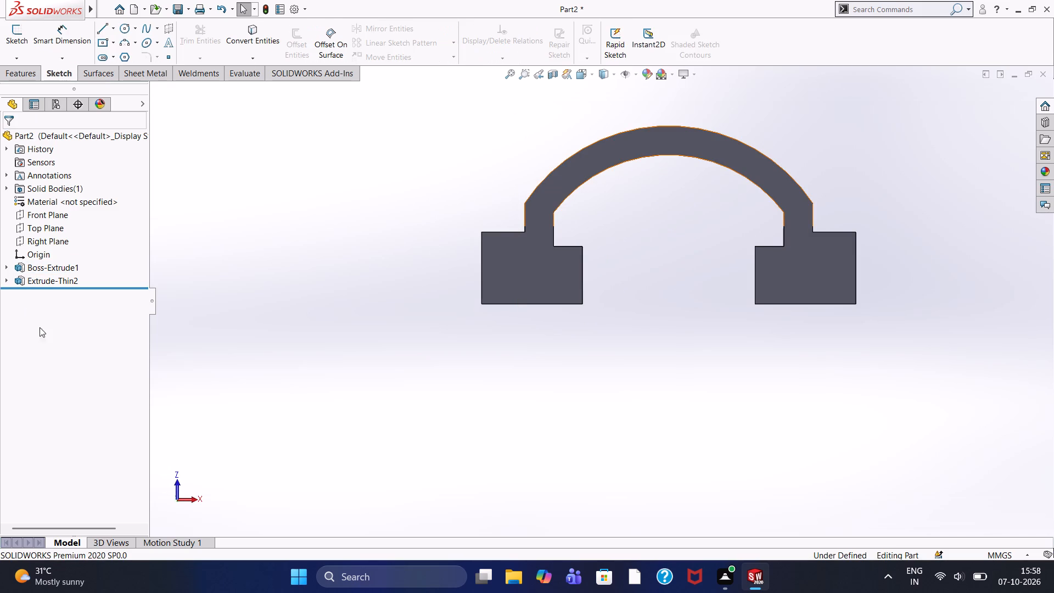
click(46, 222)
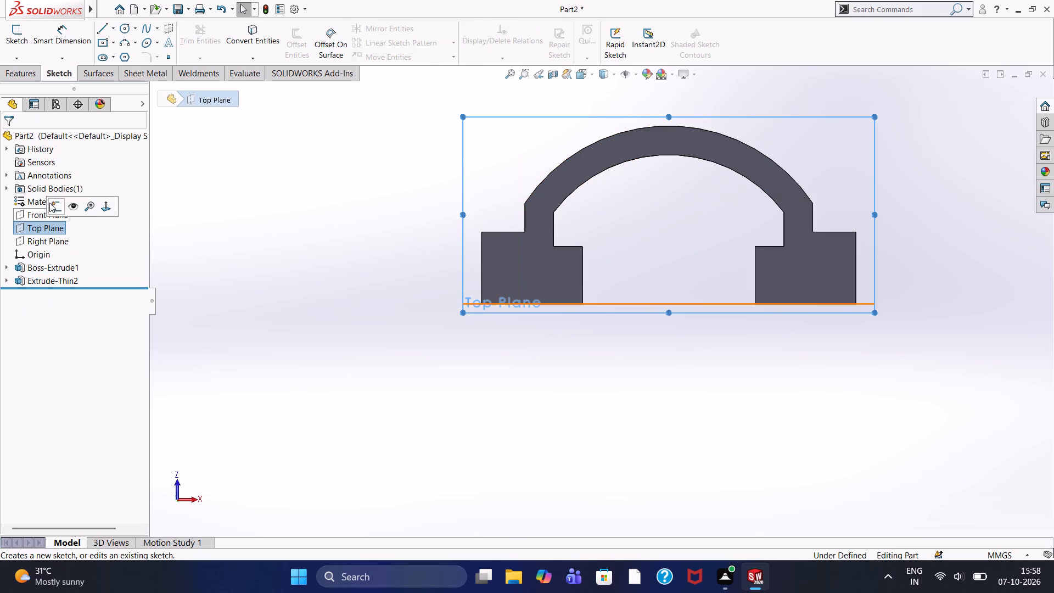
click(52, 206)
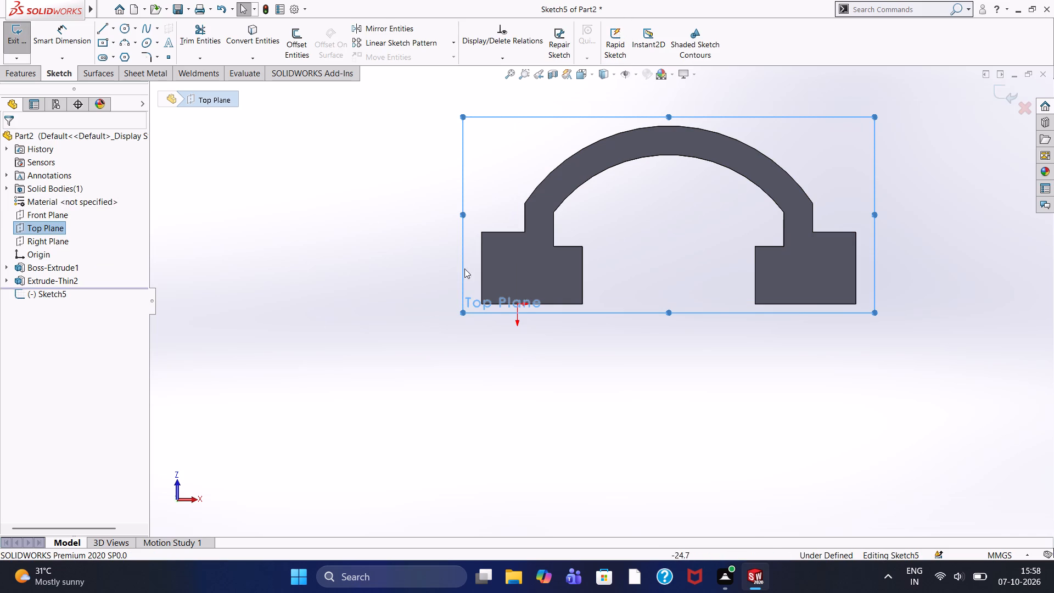
drag(458, 187, 474, 167)
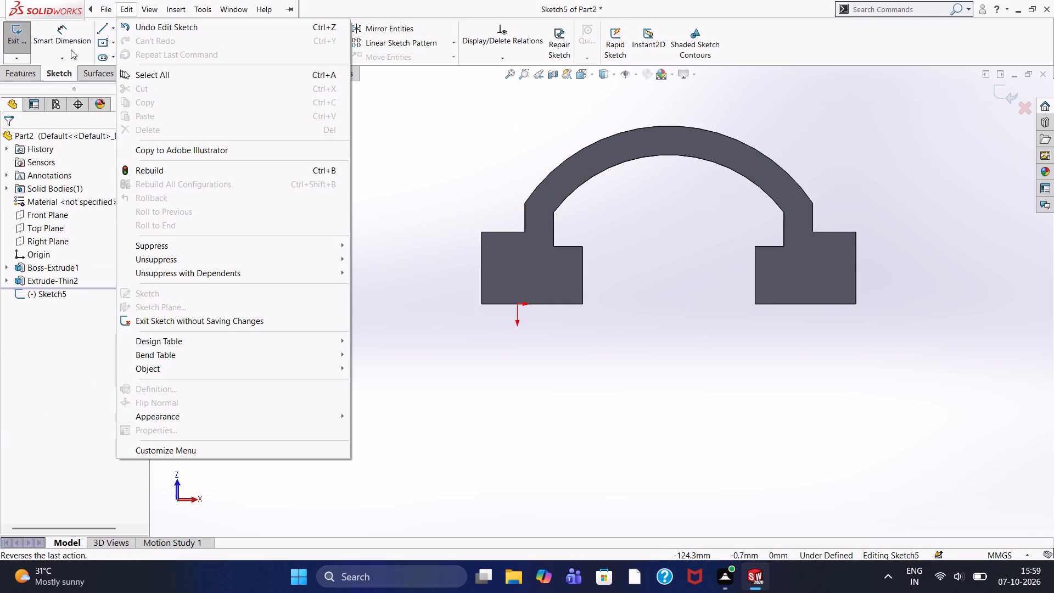
click(408, 232)
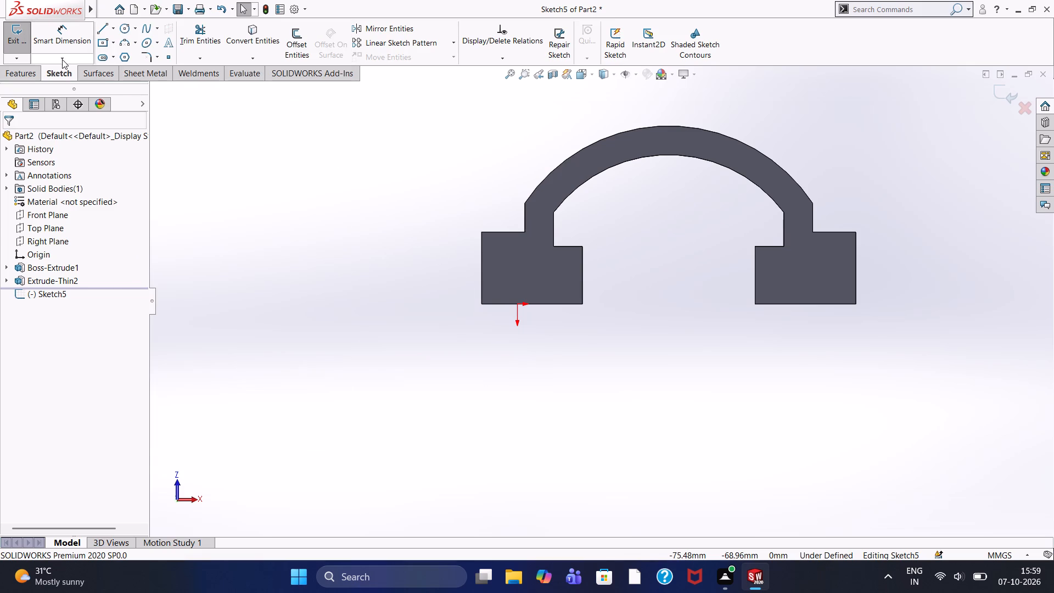
Draw an upward-bulging 3-point arc of radius about 68.68 mm between the two blocks' outer top corners.
click(124, 37)
click(480, 230)
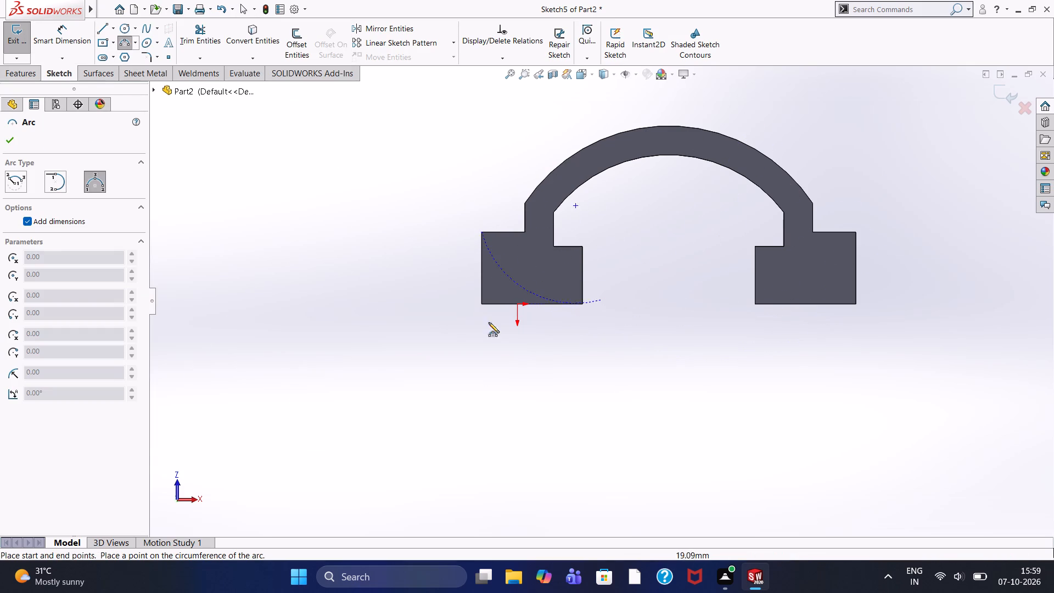
click(856, 231)
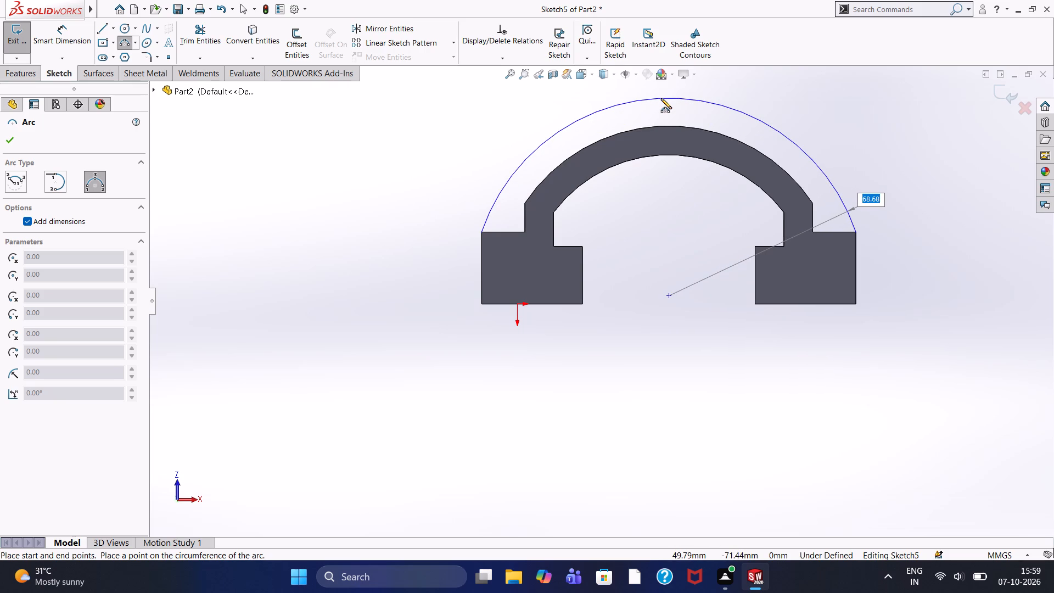
click(661, 98)
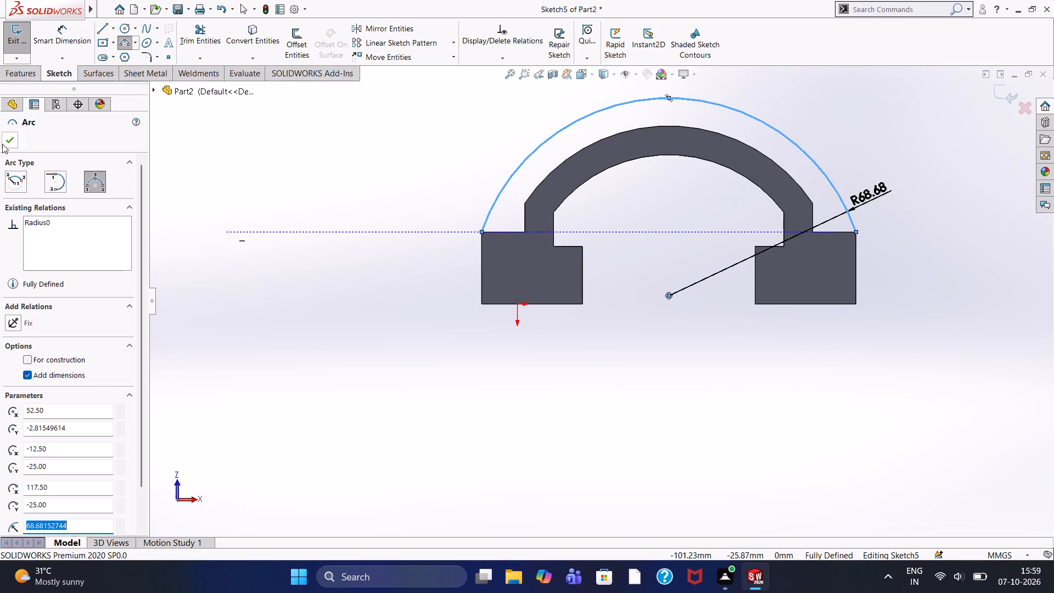
click(15, 146)
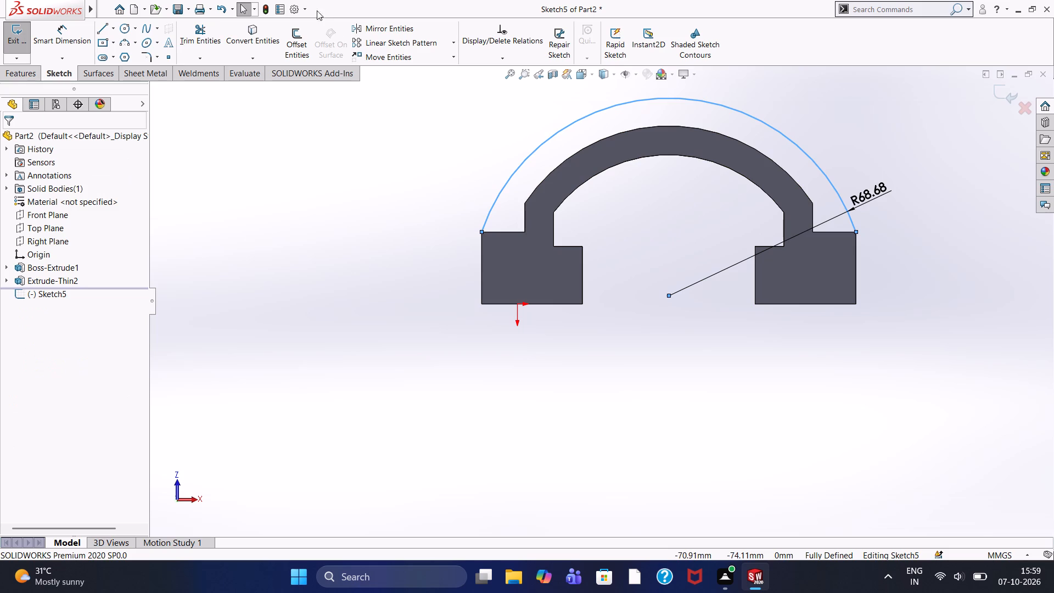
Draw a horizontal line about 15 mm long on top of each block, from the arc's end to the arch's vertical wall.
click(99, 35)
click(483, 232)
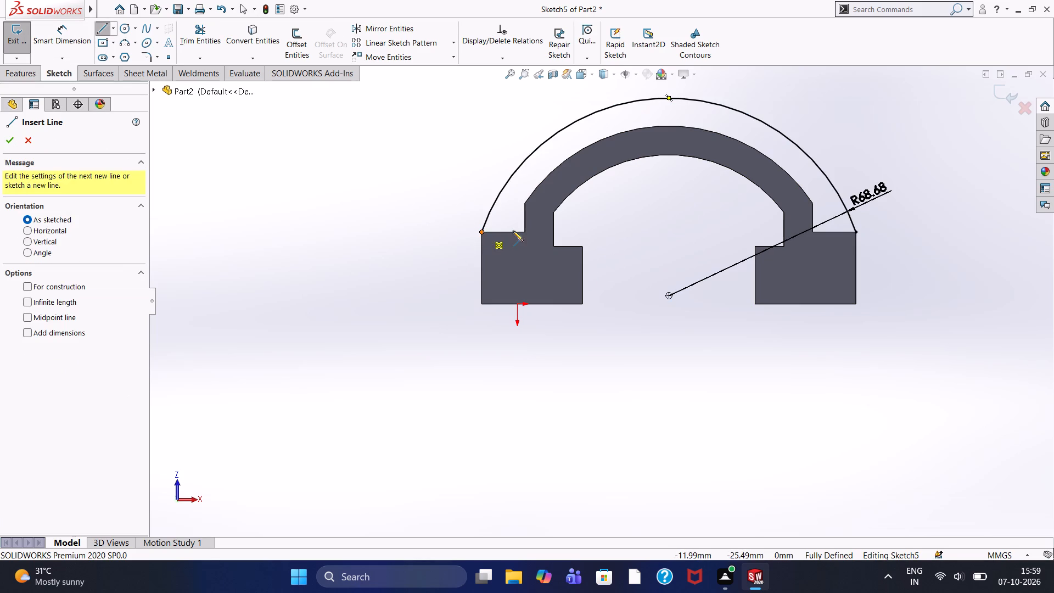
click(524, 235)
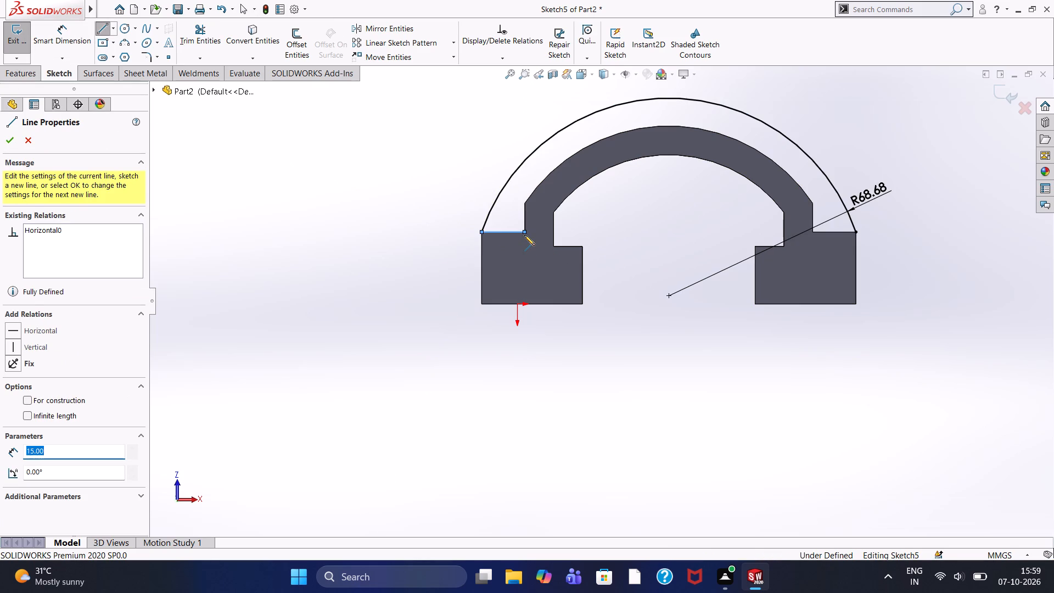
key(Escape)
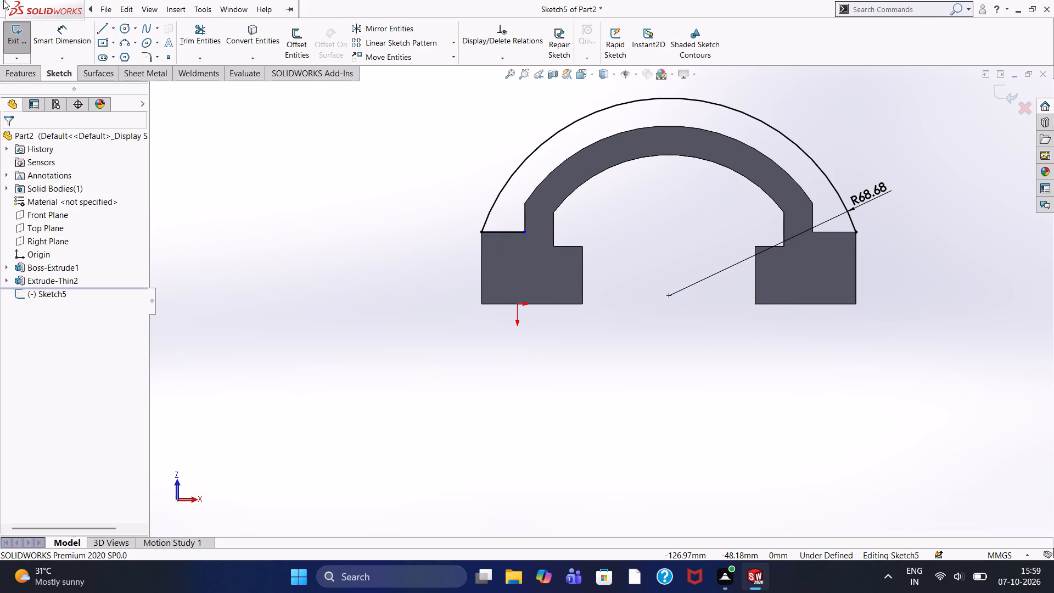
click(103, 32)
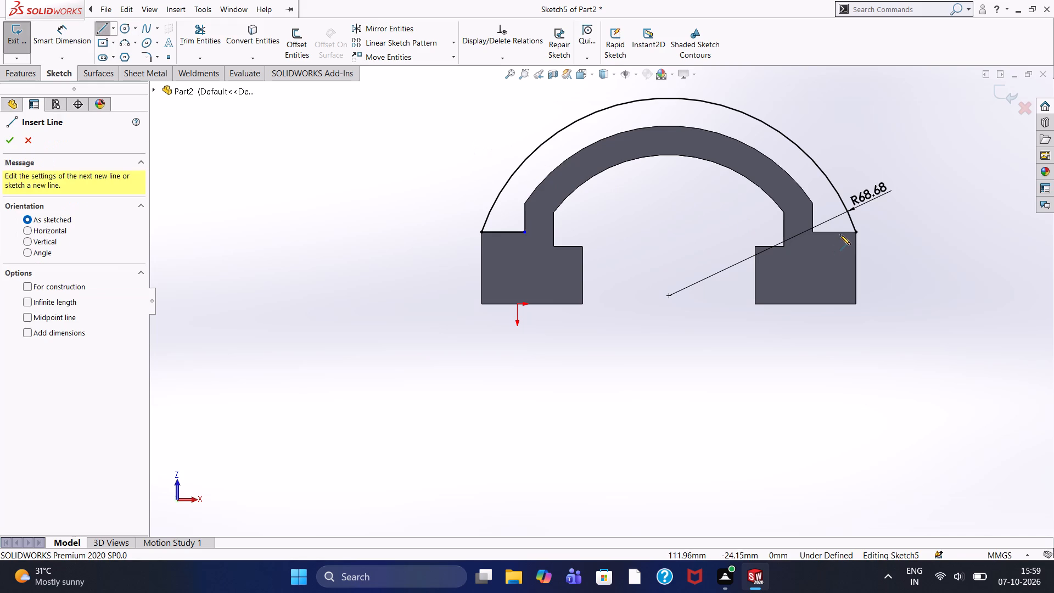
click(855, 232)
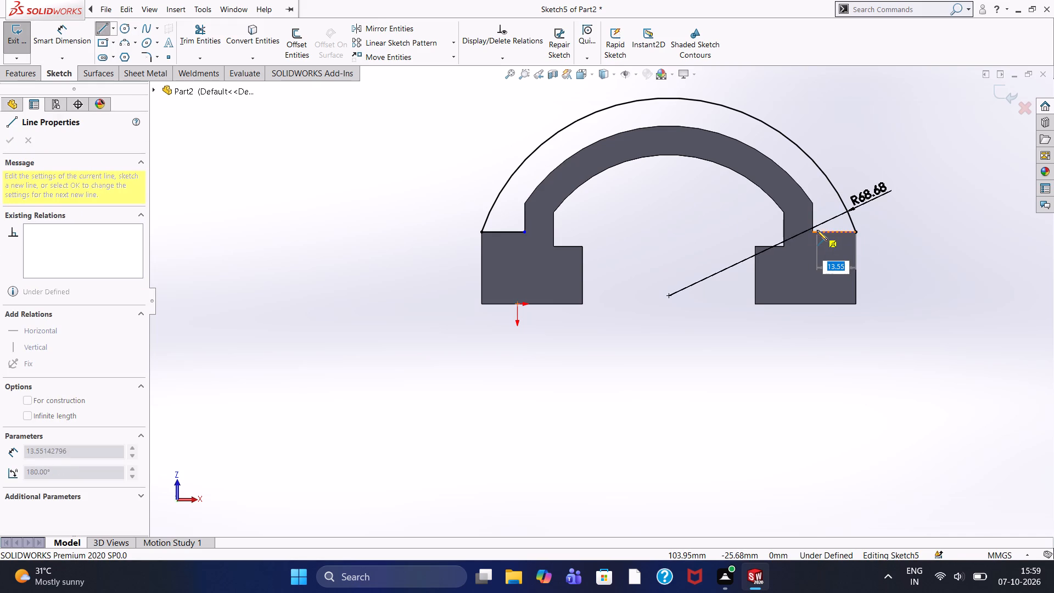
click(815, 232)
key(Escape)
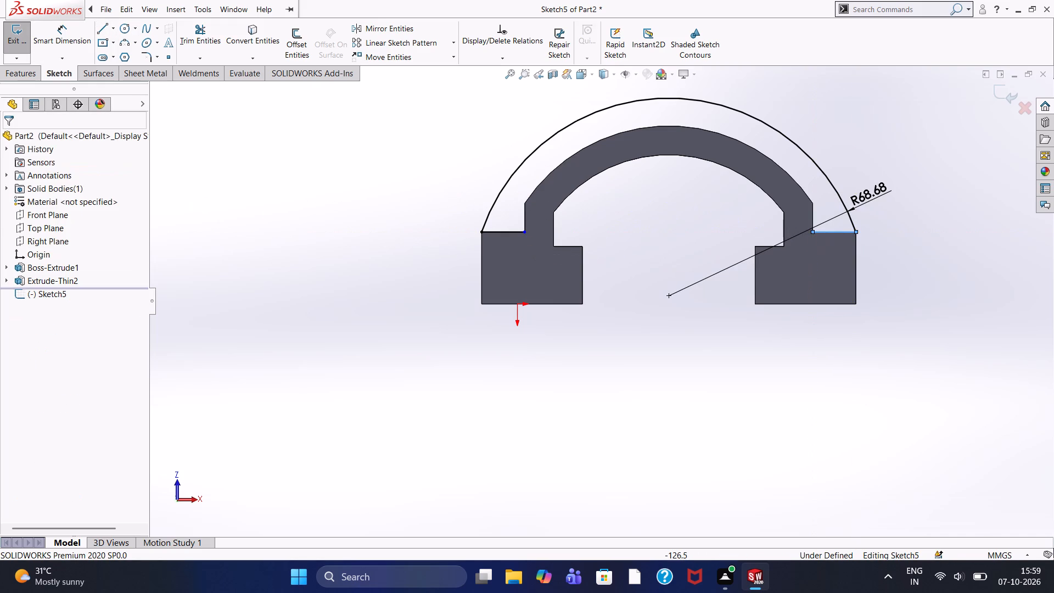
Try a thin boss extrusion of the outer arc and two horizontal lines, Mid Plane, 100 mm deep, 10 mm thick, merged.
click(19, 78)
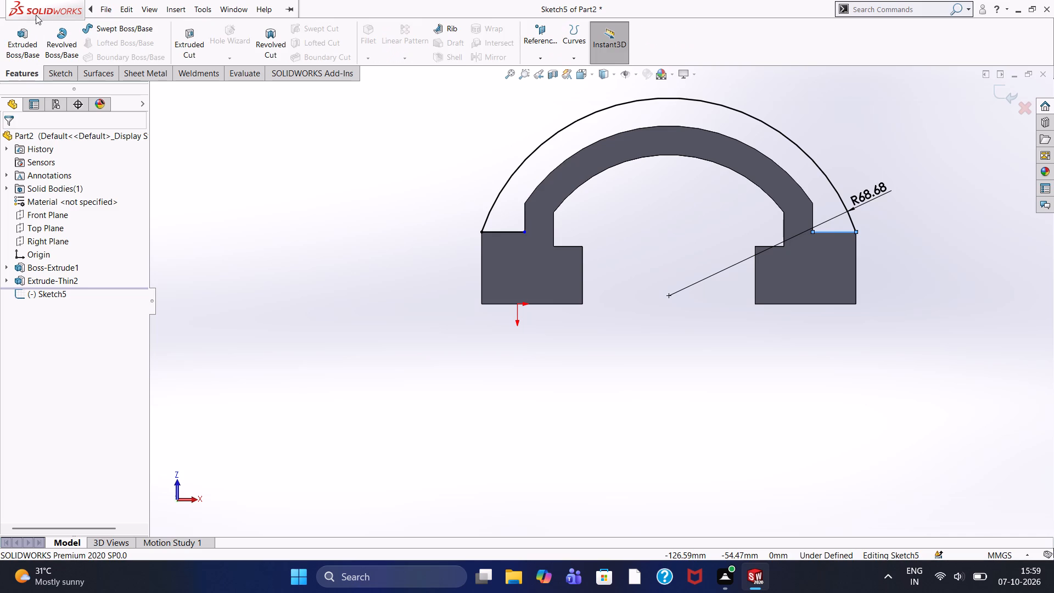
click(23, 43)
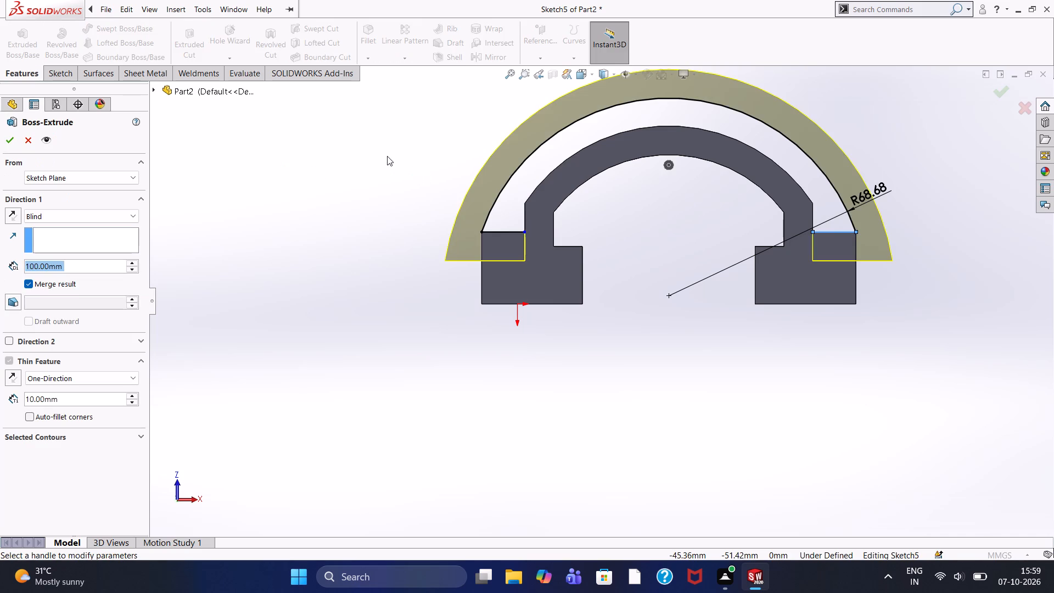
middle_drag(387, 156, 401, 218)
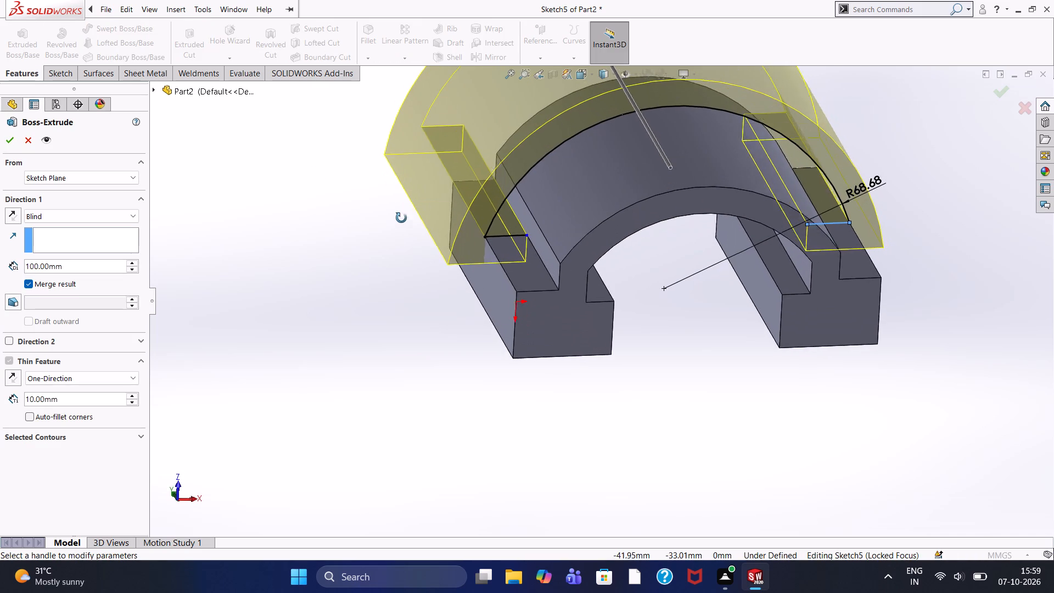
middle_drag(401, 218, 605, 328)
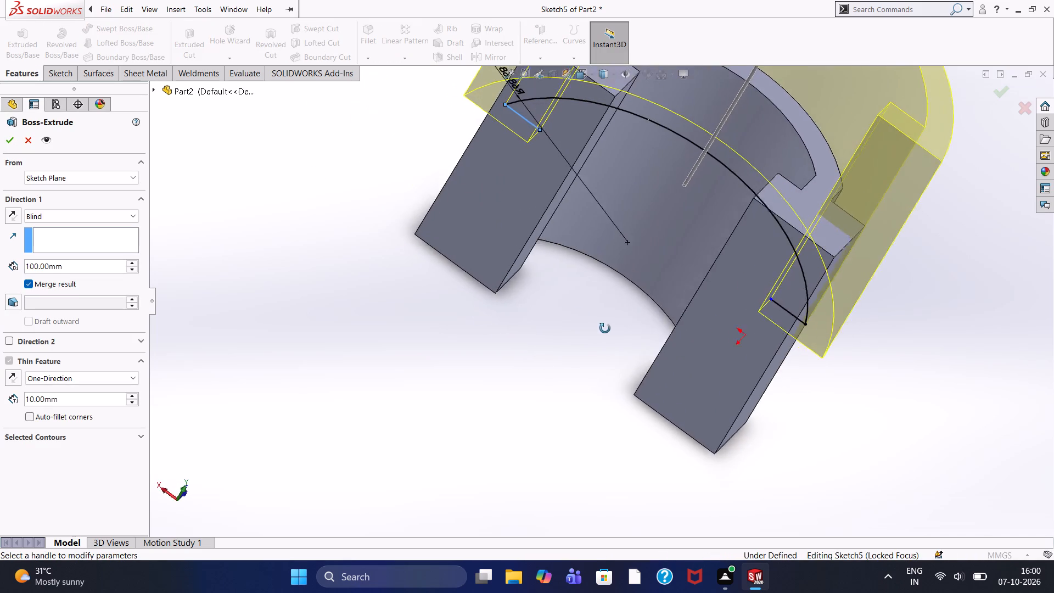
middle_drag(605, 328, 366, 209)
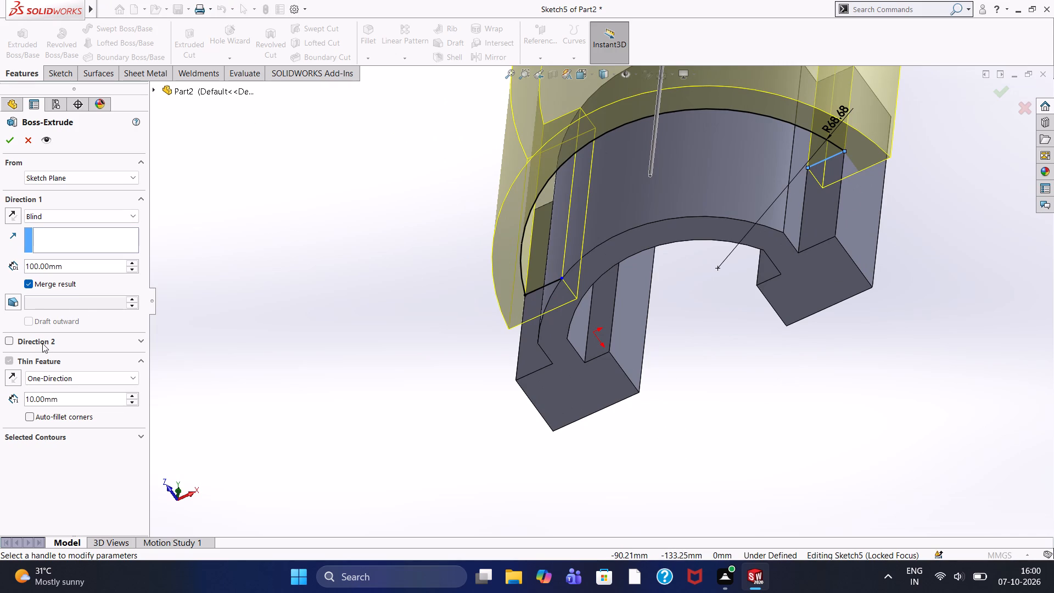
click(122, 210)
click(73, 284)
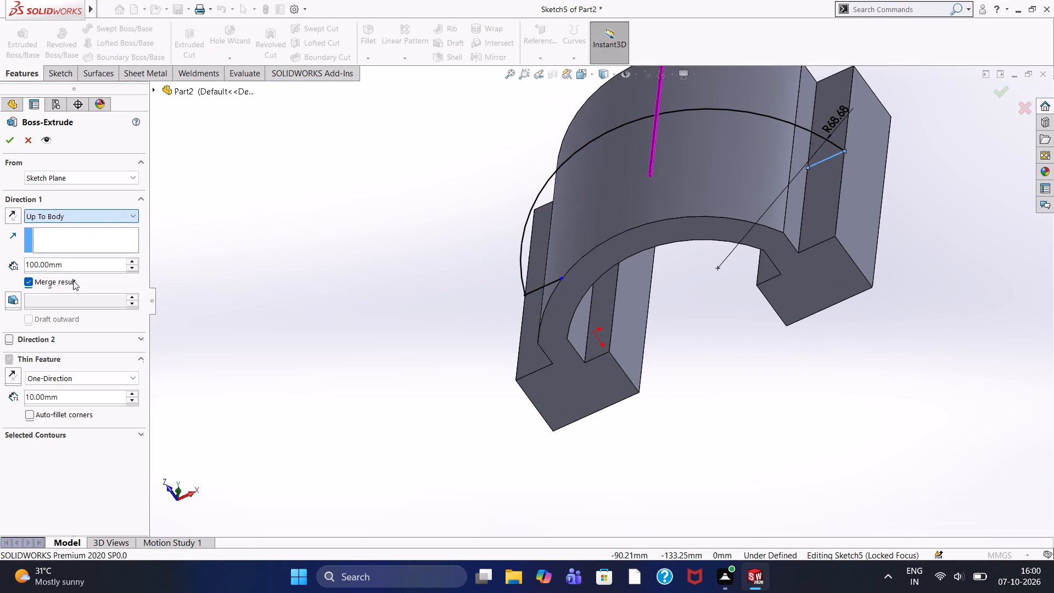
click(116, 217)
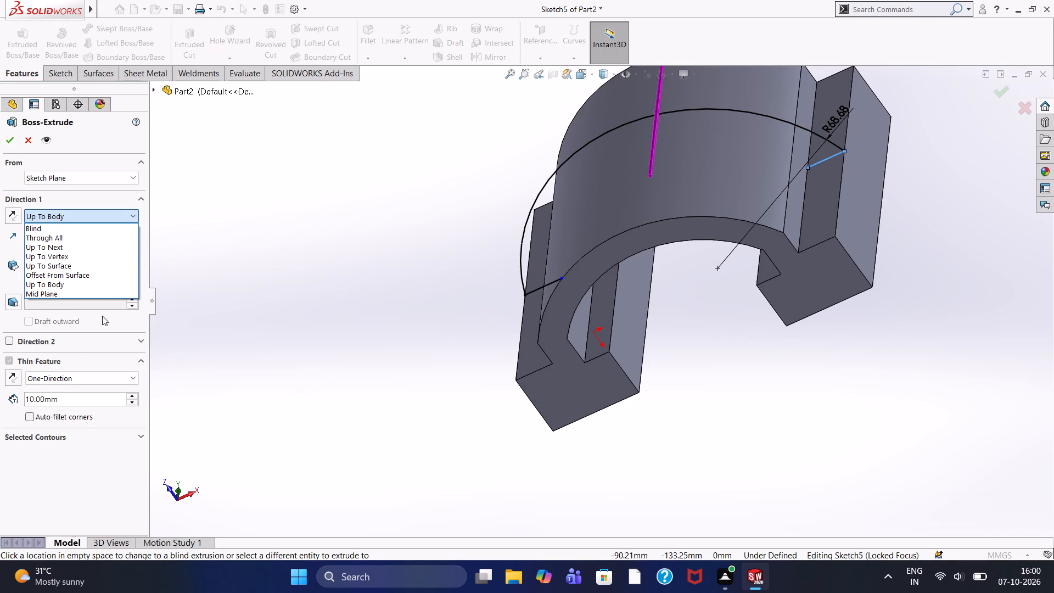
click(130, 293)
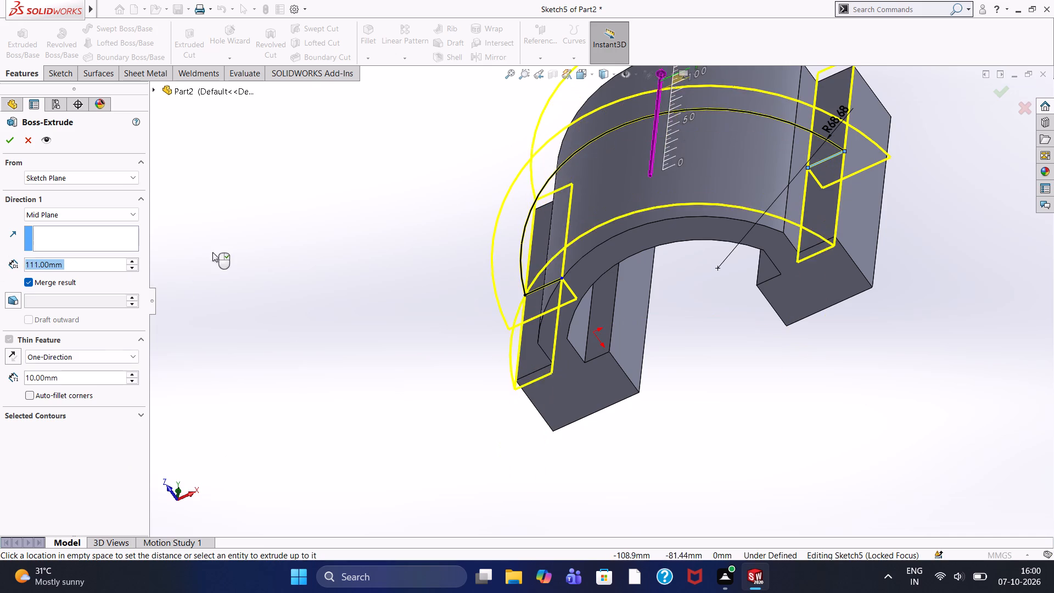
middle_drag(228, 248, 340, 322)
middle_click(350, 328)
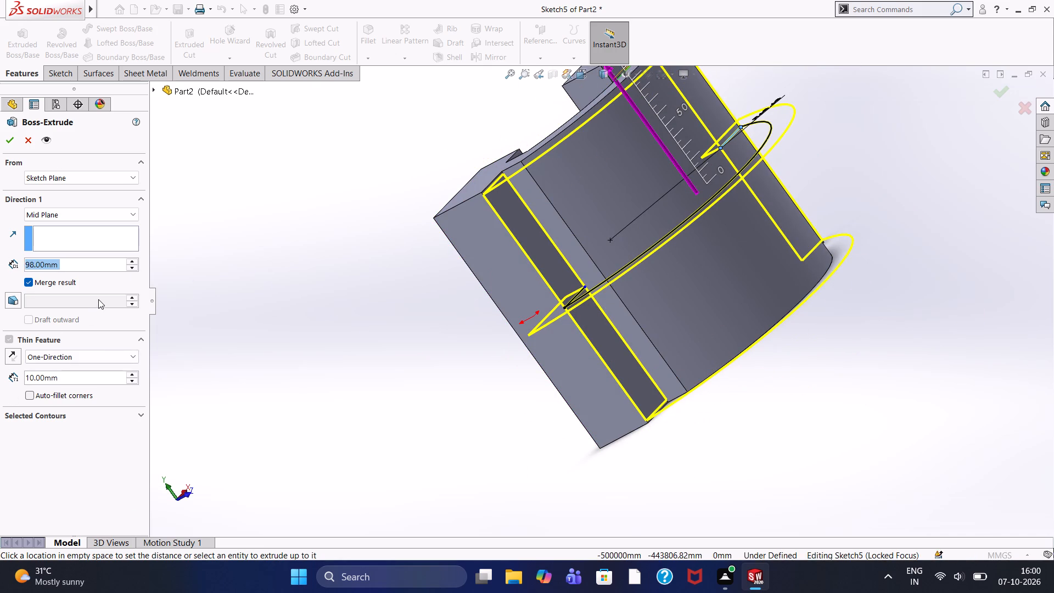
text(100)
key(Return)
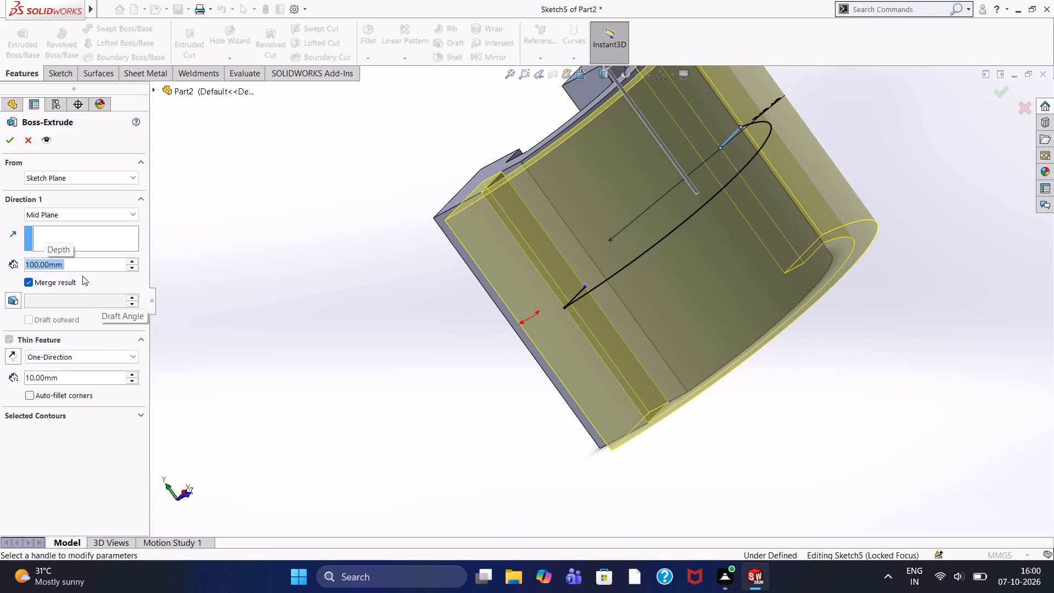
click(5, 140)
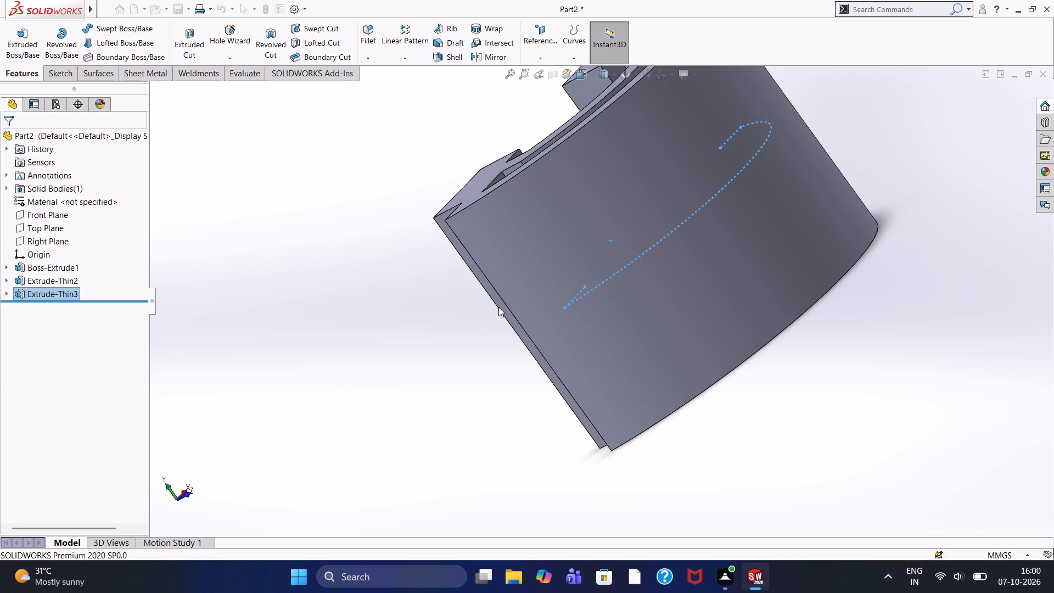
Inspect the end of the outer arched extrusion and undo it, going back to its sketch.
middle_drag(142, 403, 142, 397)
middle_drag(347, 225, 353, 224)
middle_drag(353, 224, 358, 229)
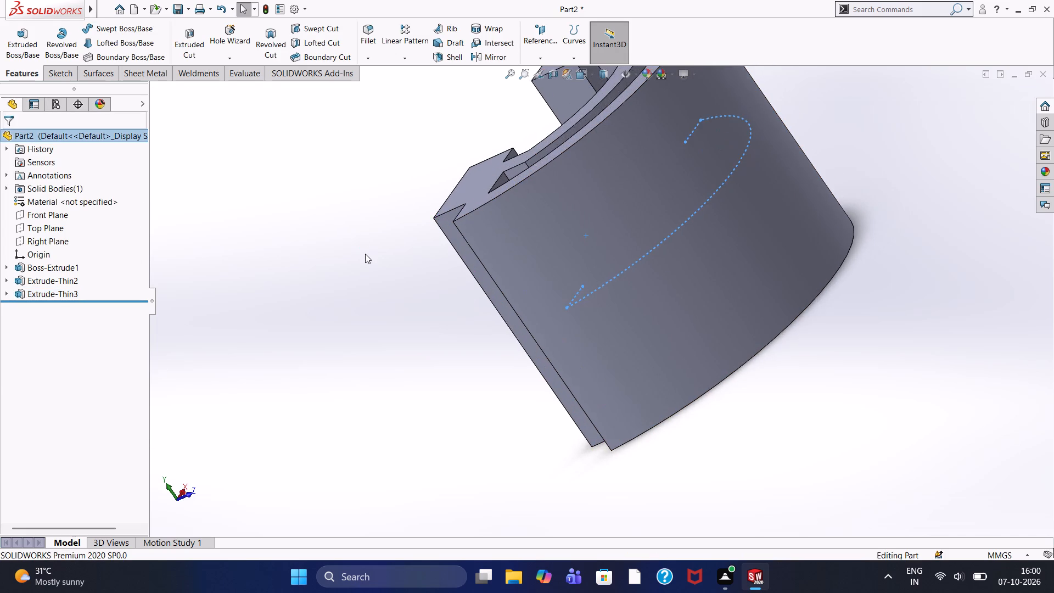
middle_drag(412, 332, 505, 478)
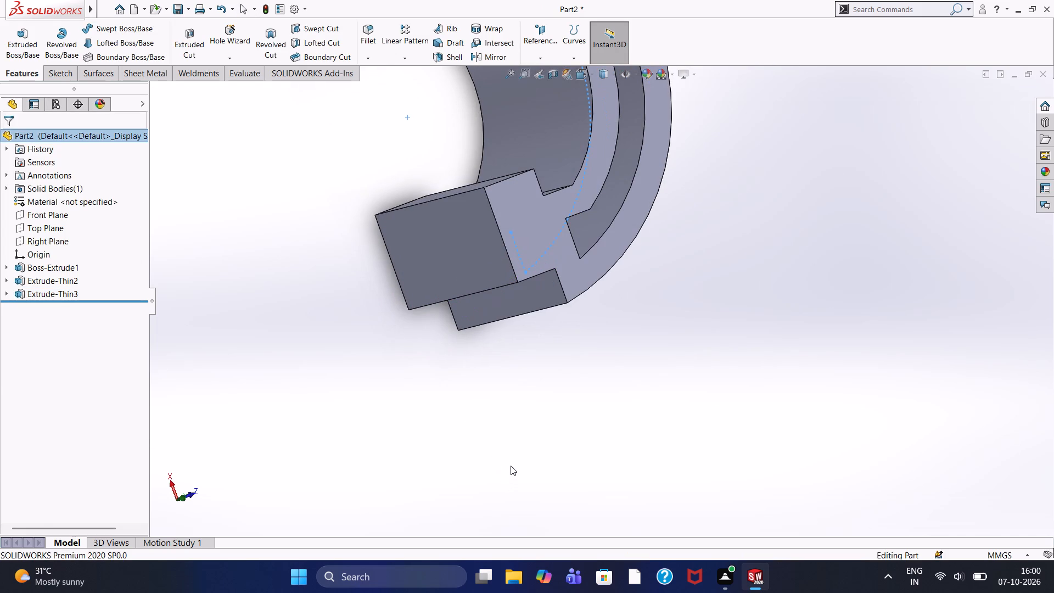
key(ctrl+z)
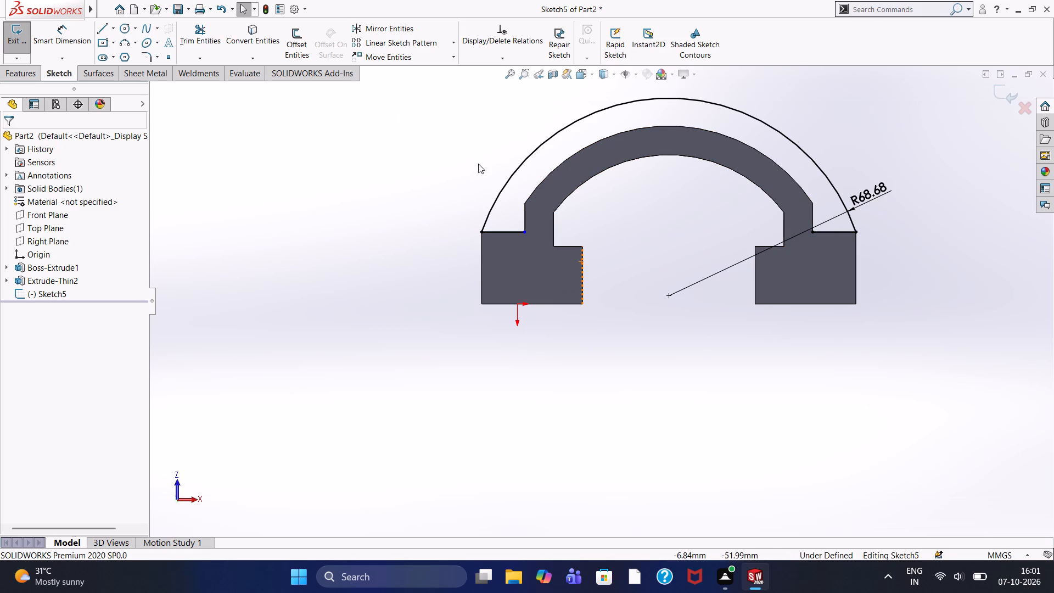
Draw a vertical line 10 mm long up the arch's outer wall from the inner end of each horizontal line.
click(102, 35)
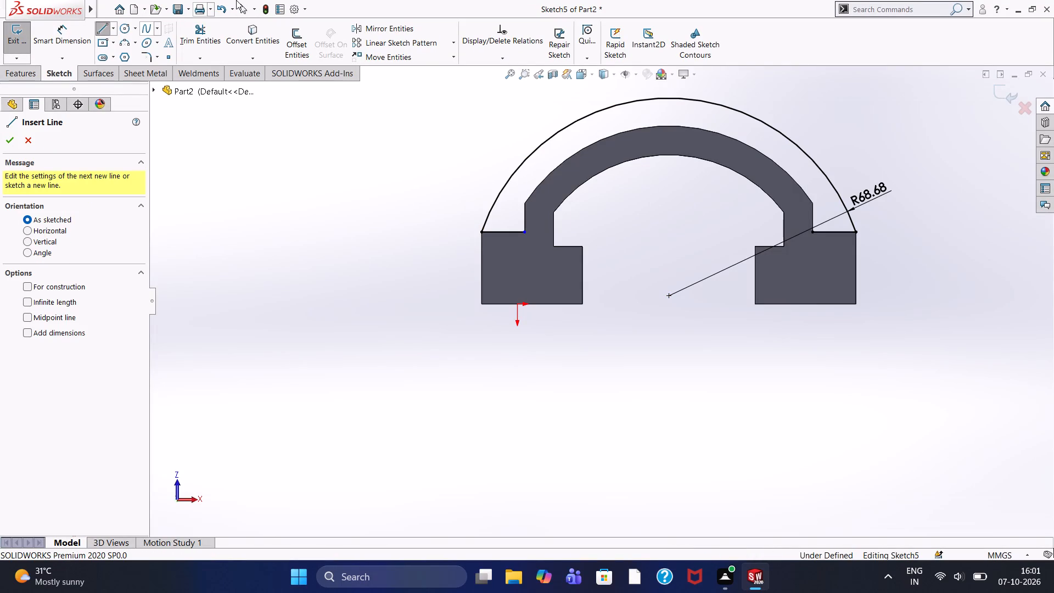
click(526, 231)
click(524, 205)
right_click(232, 107)
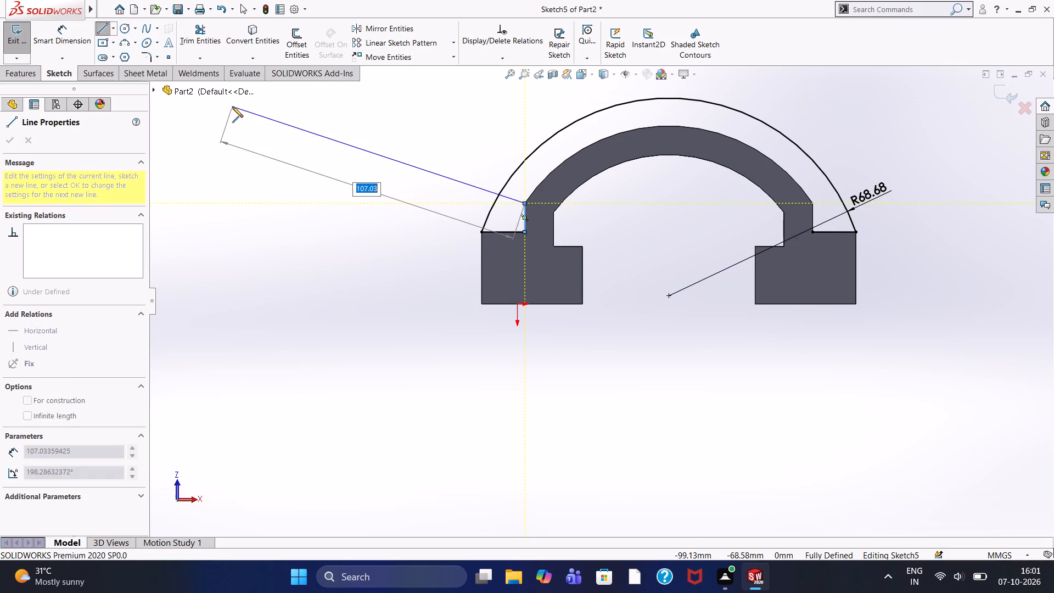
click(255, 119)
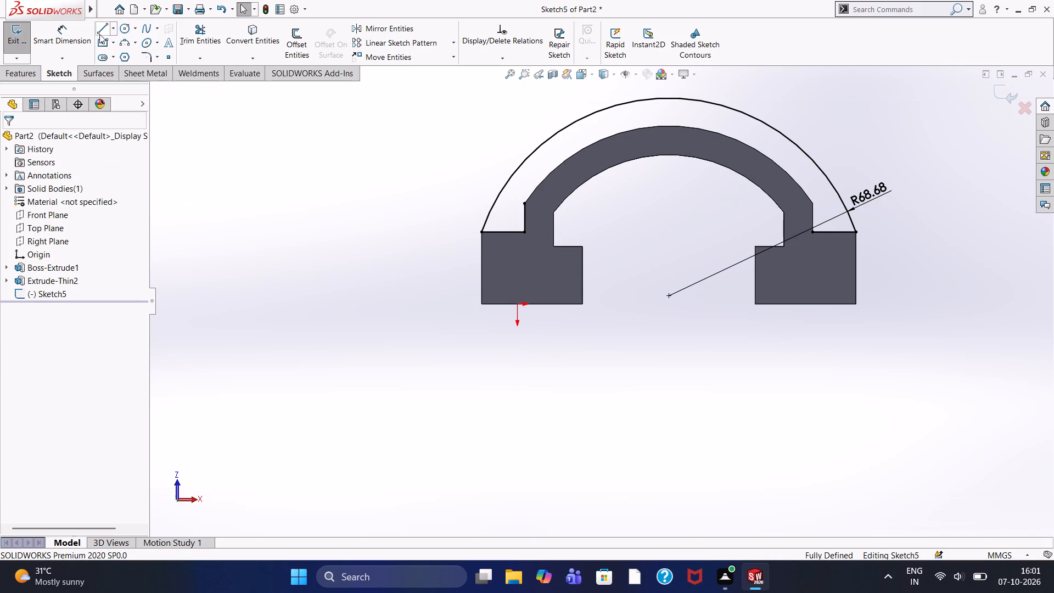
click(99, 34)
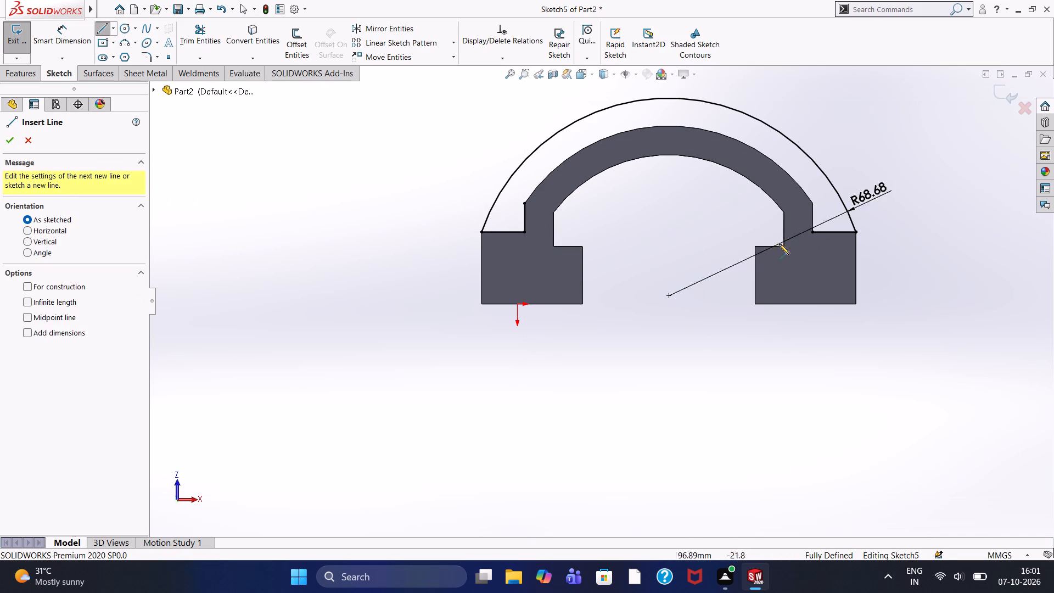
click(813, 230)
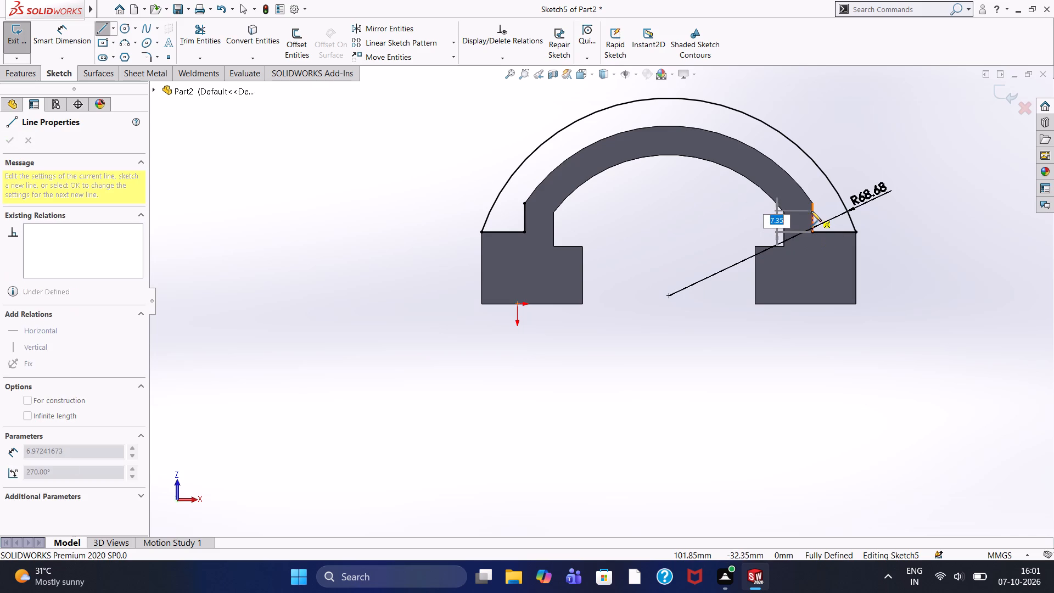
click(811, 200)
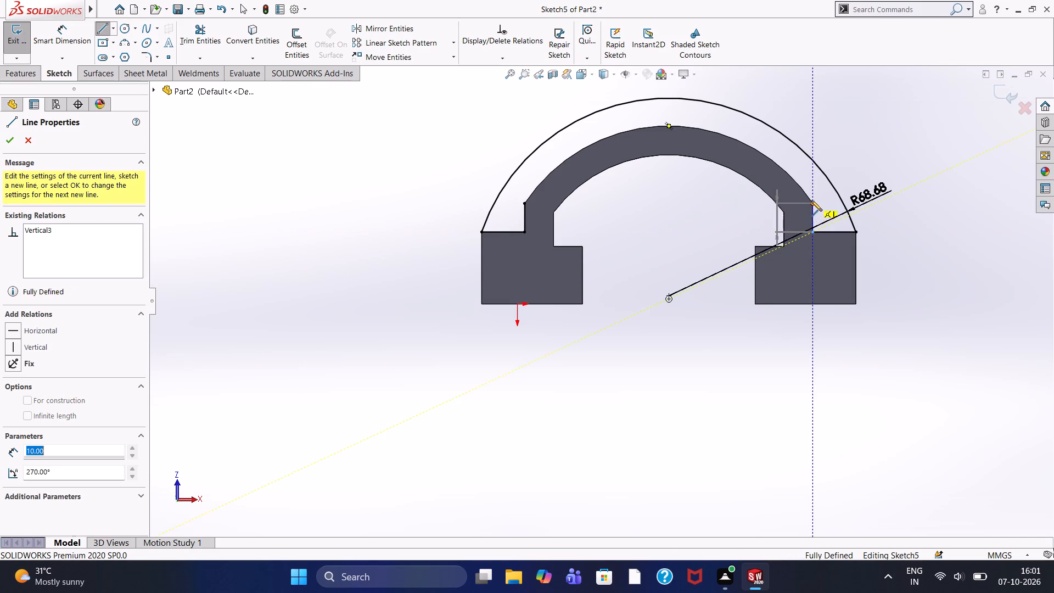
right_click(836, 113)
click(845, 120)
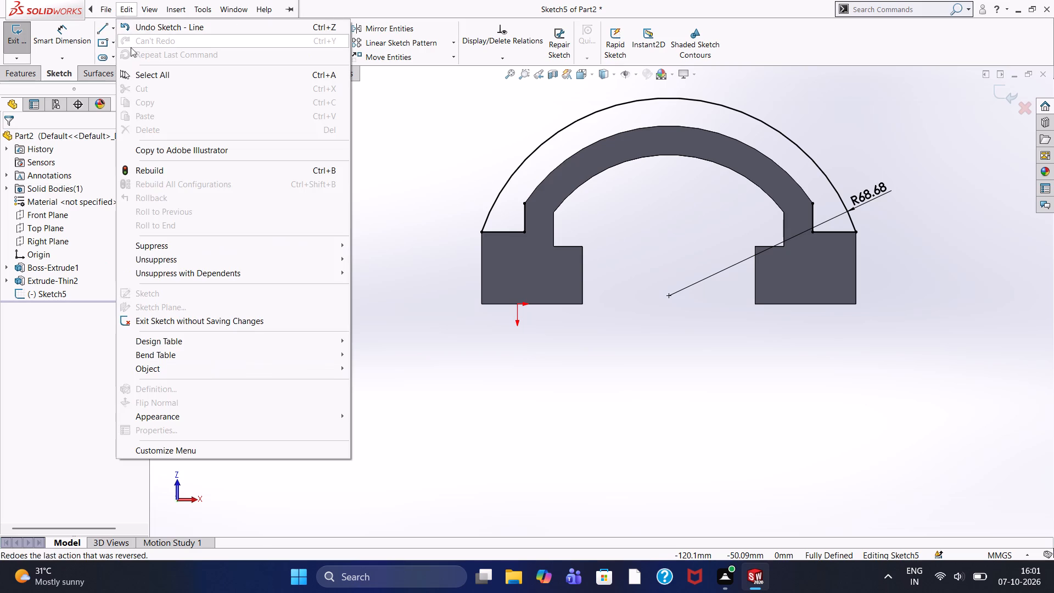
drag(422, 192, 428, 195)
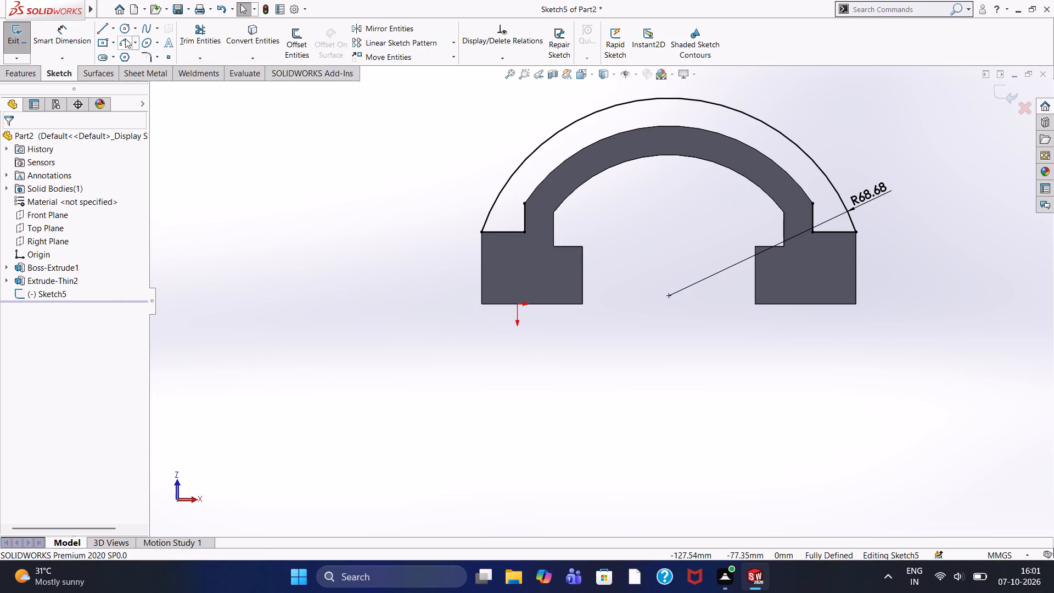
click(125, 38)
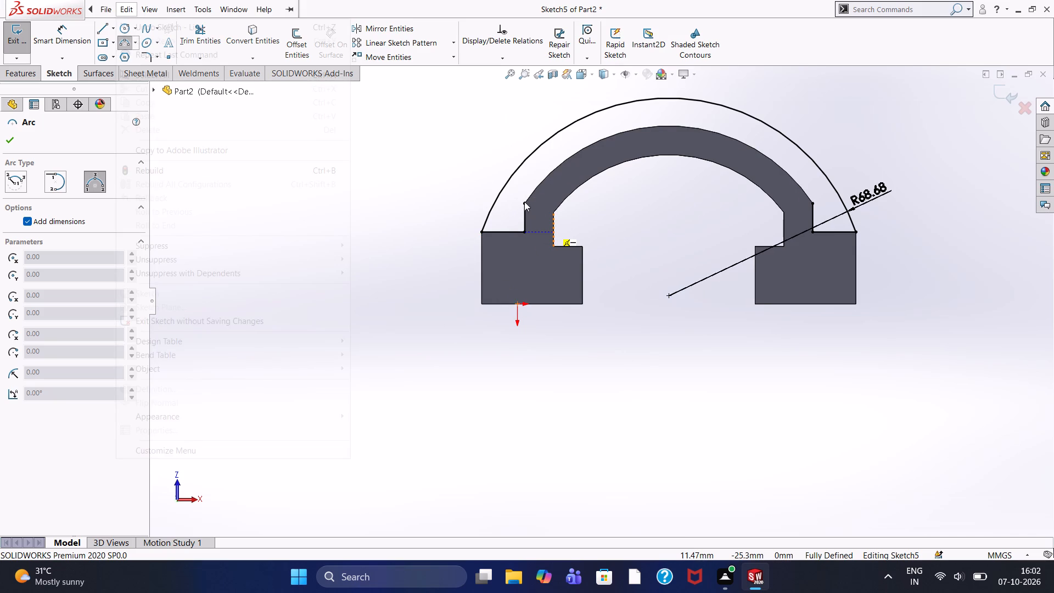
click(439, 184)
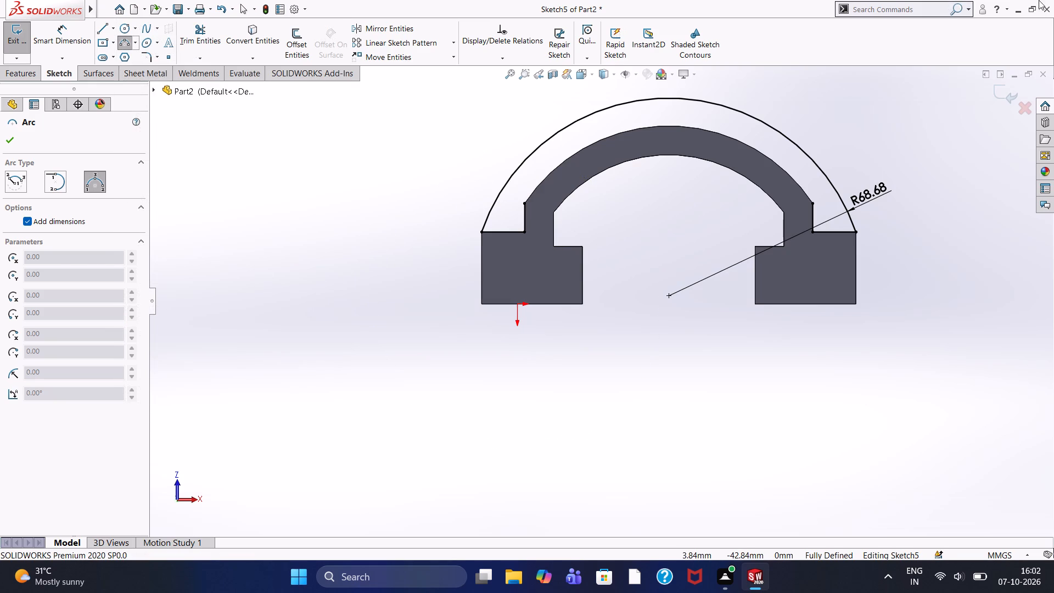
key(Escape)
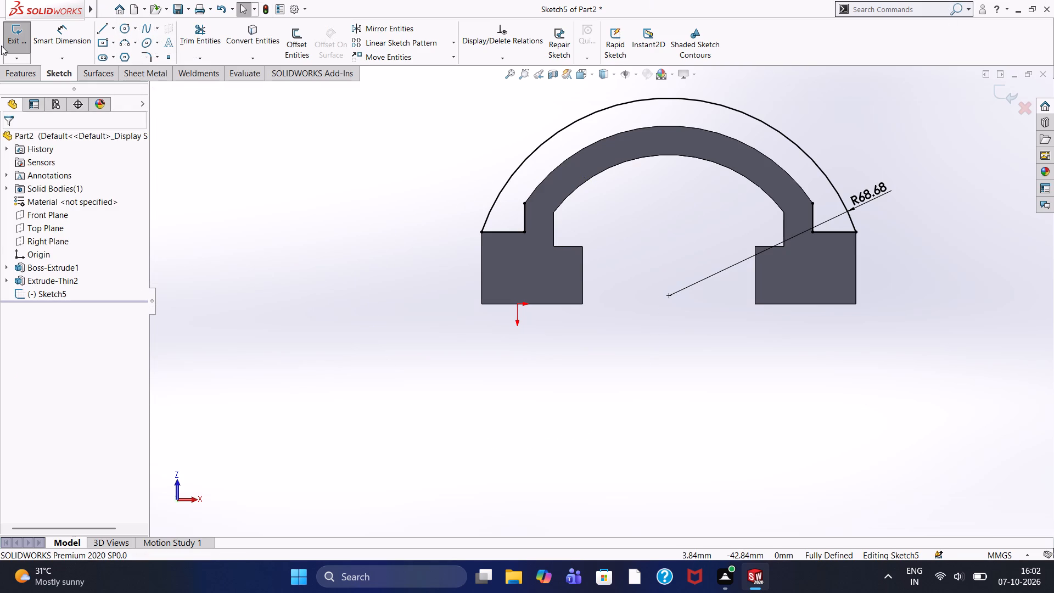
Close the profile with a 3-point arc of radius 60 mm along the existing arch's outer edge, joining the two vertical lines' upper ends.
click(118, 43)
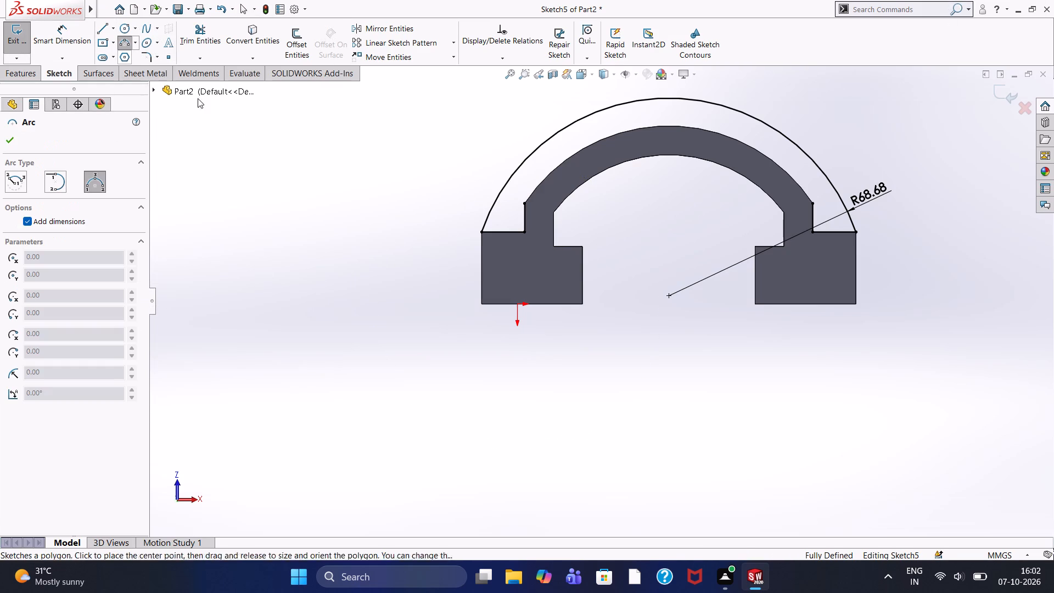
click(522, 205)
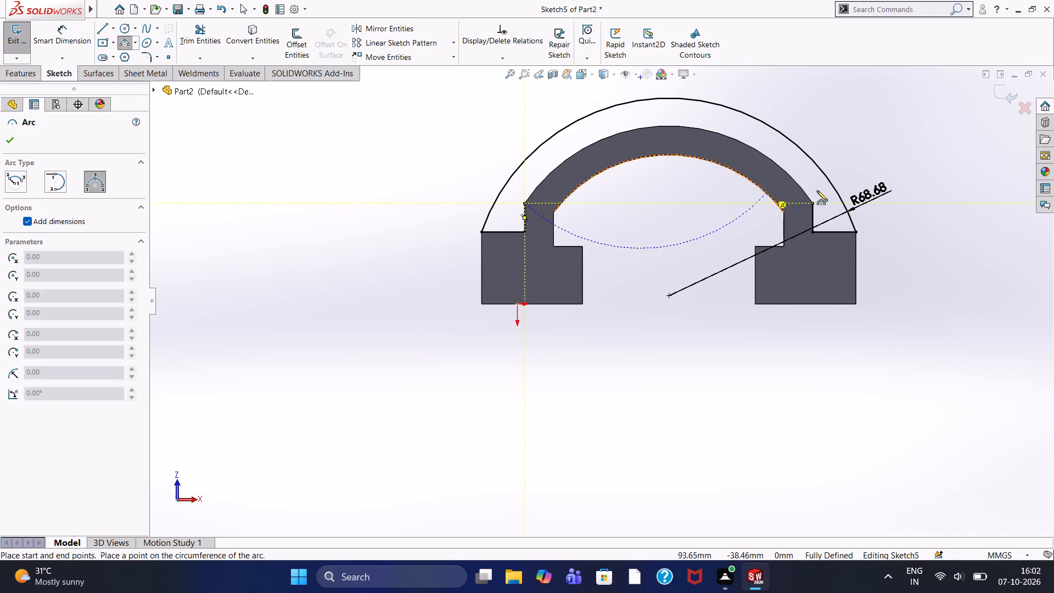
click(814, 205)
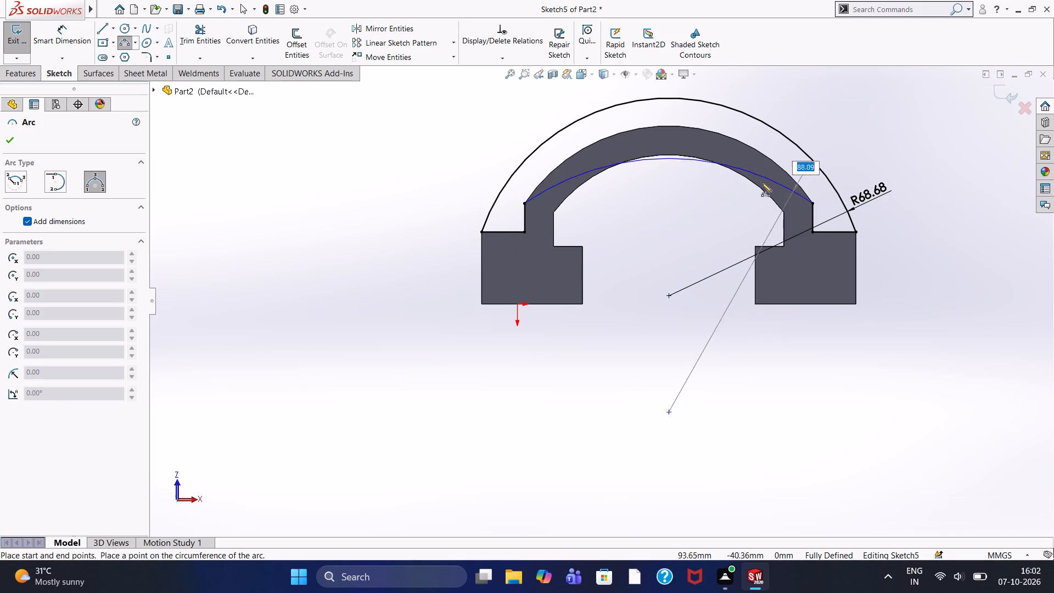
click(672, 125)
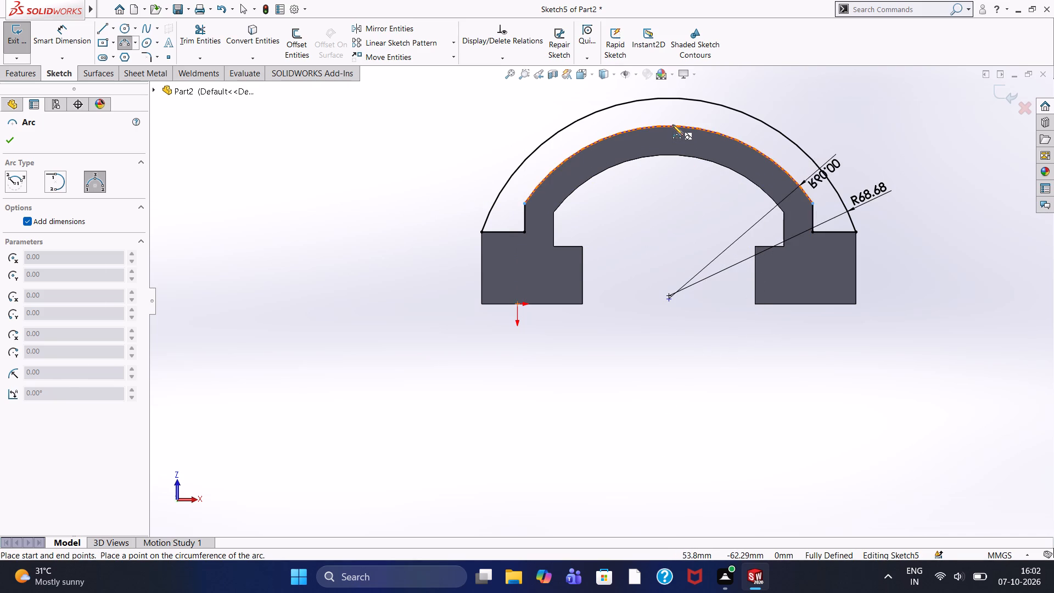
right_click(282, 161)
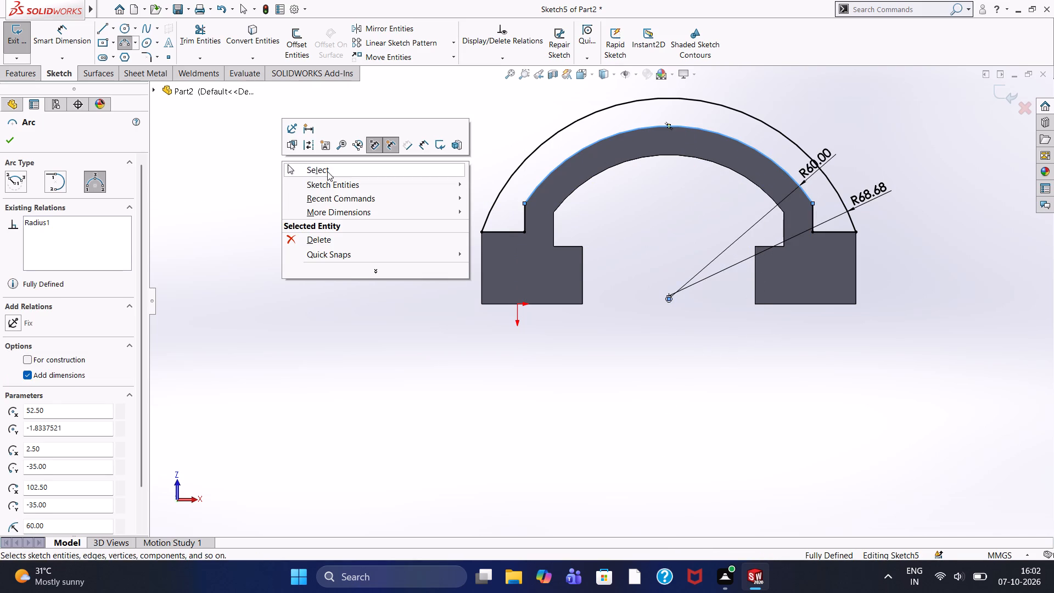
drag(372, 152, 380, 142)
key(Escape)
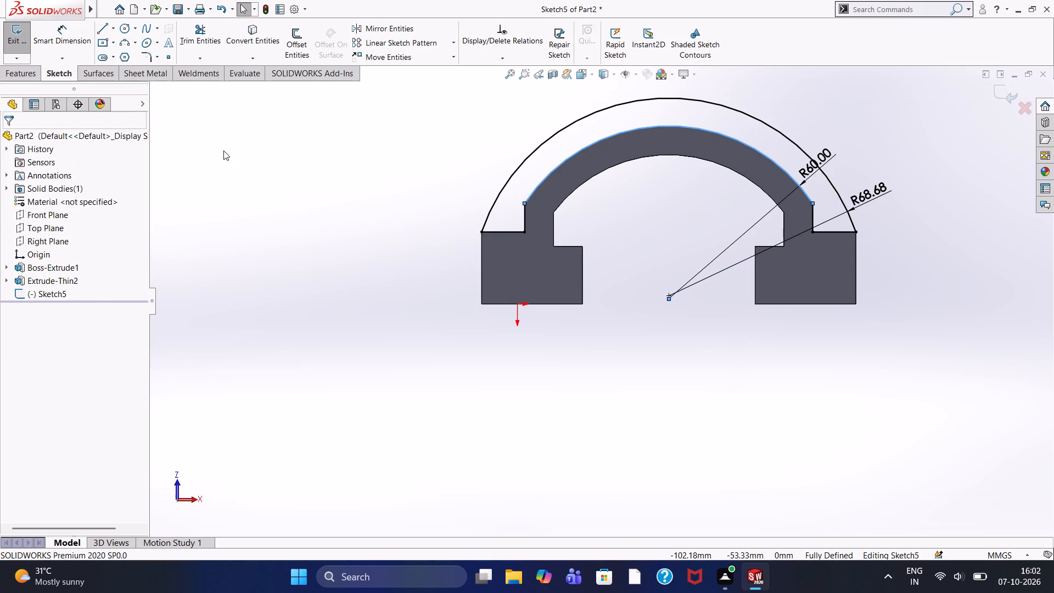
key(Escape)
Extrude the closed outer arched profile as a solid boss, Mid Plane, 100 mm deep, with the result merged.
click(20, 74)
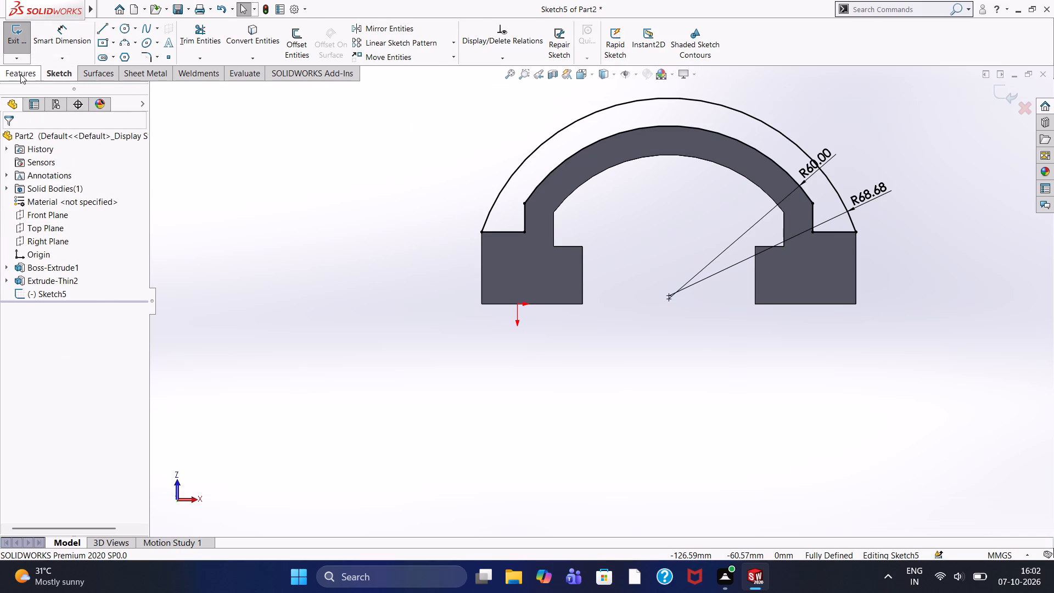
click(21, 44)
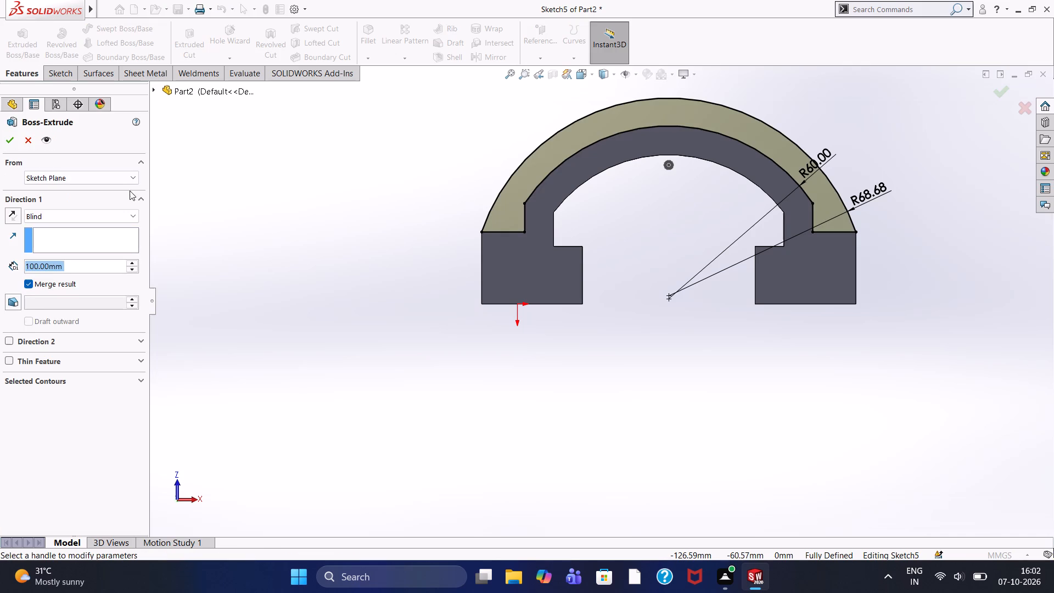
middle_drag(221, 163, 234, 181)
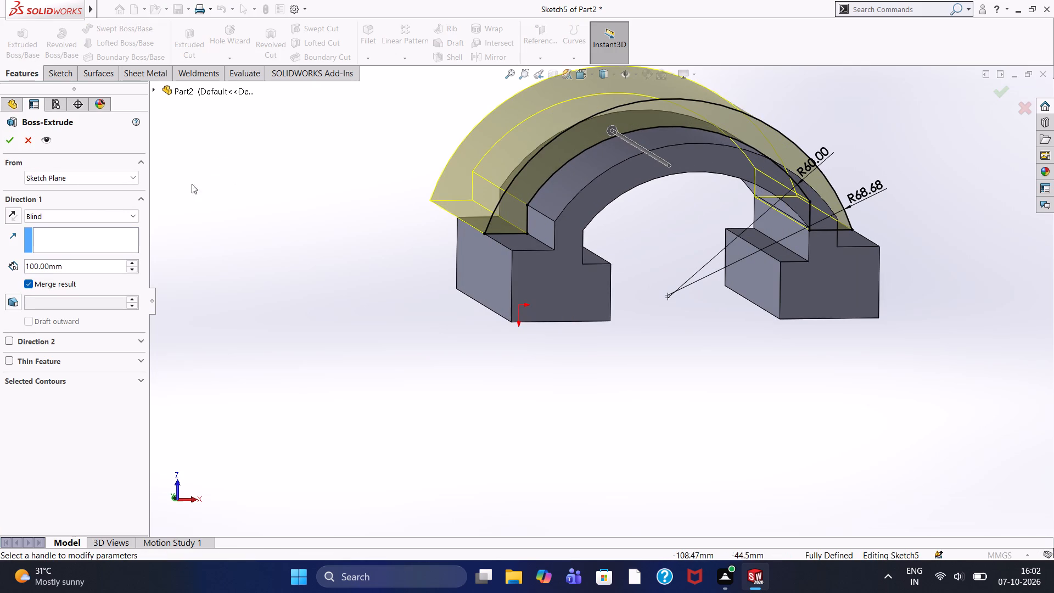
click(87, 215)
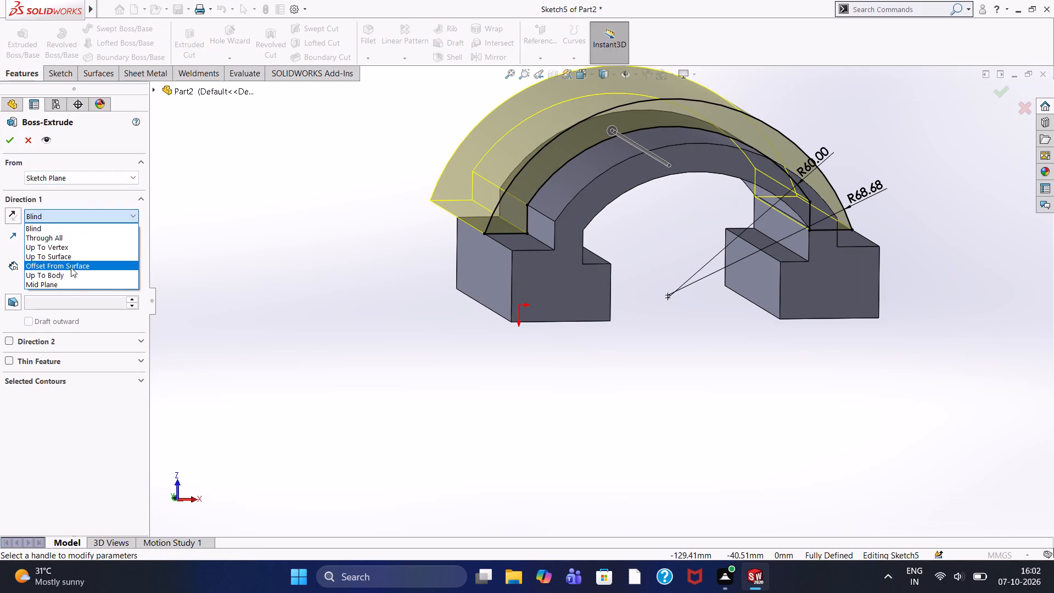
click(71, 284)
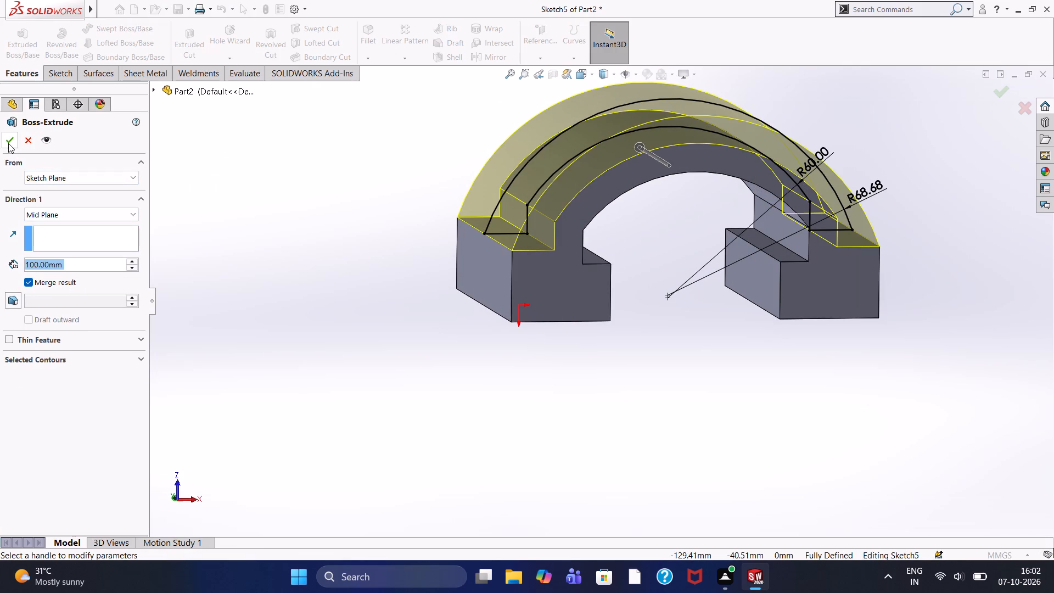
click(8, 143)
Inspect the thickened arched body from several angles, including its ends and underside.
click(242, 222)
middle_drag(243, 221, 228, 255)
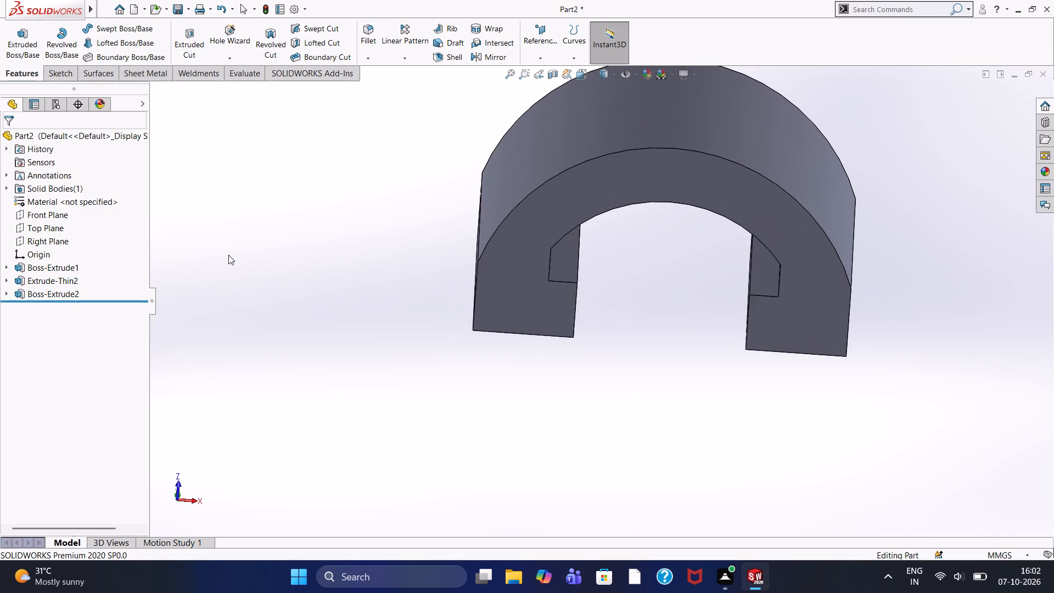
middle_click(360, 214)
middle_click(360, 214)
middle_drag(400, 254, 375, 193)
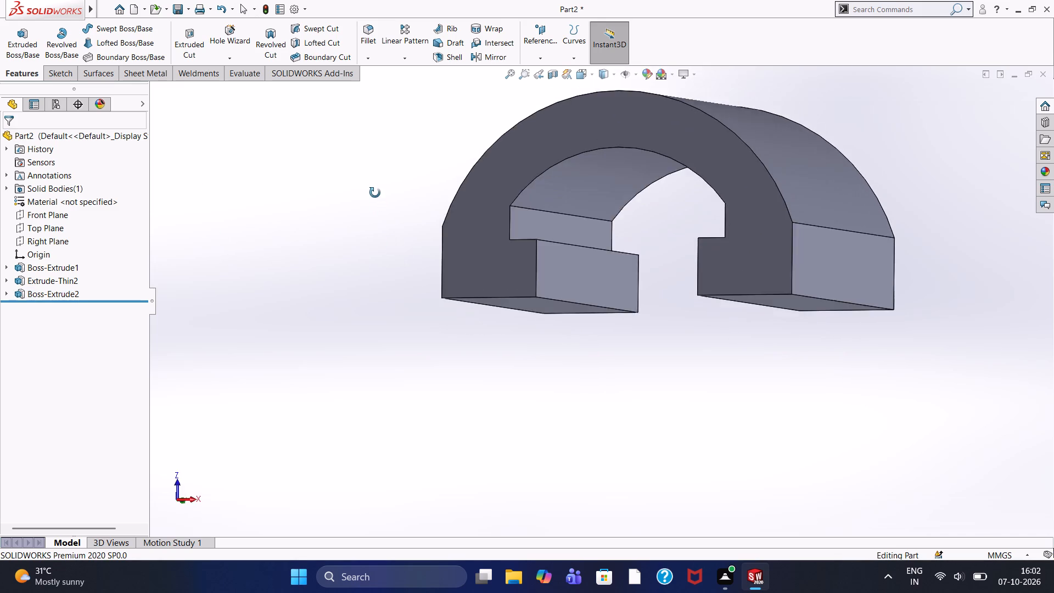
middle_drag(375, 193, 415, 239)
key(ctrl+8)
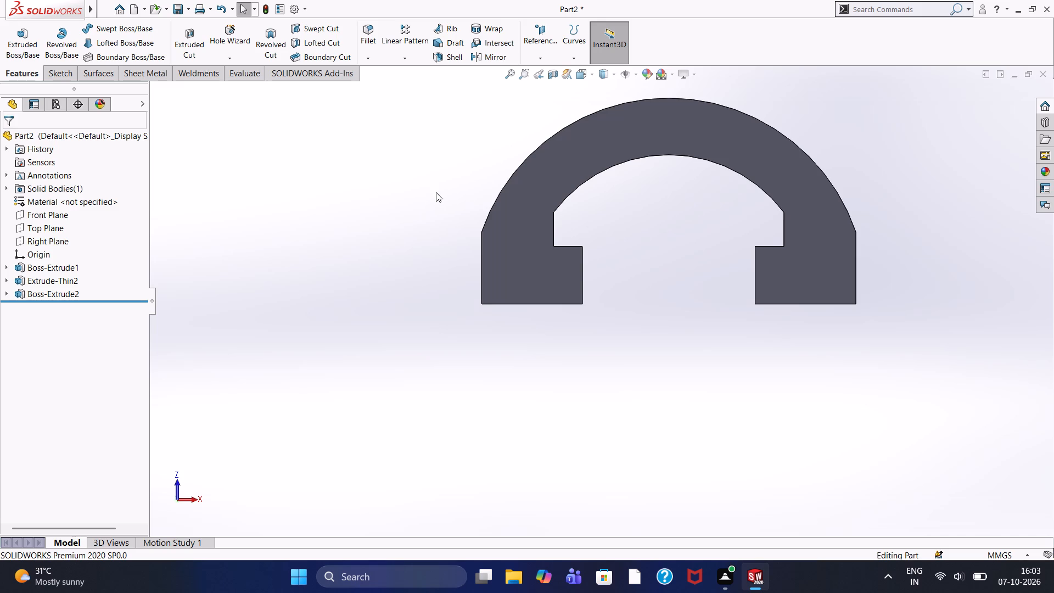
middle_drag(415, 164, 433, 204)
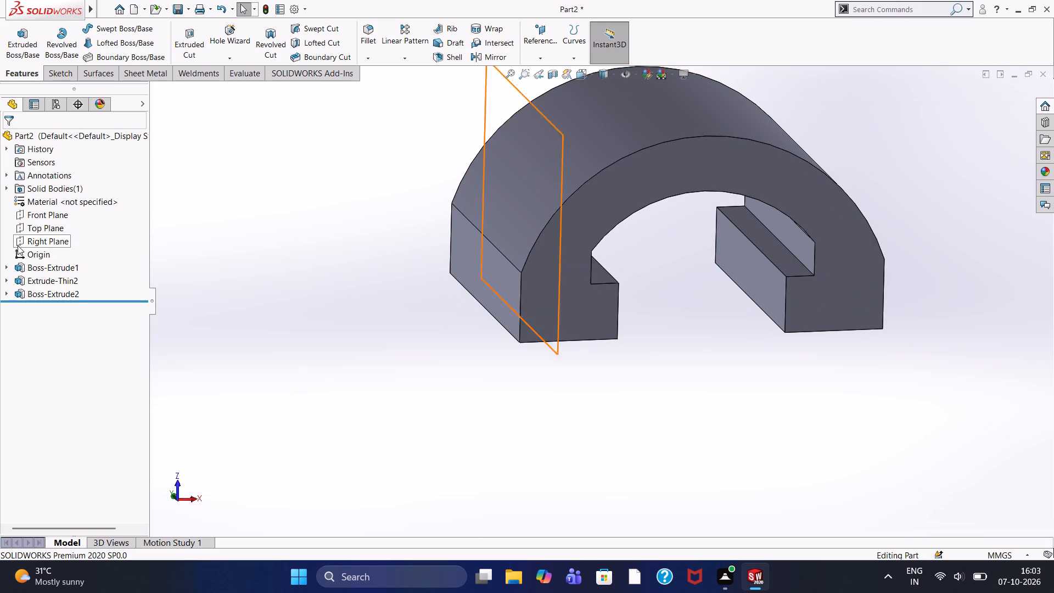
Start a new sketch on the Top Plane, facing it squarely with the arch upright.
click(45, 225)
click(58, 206)
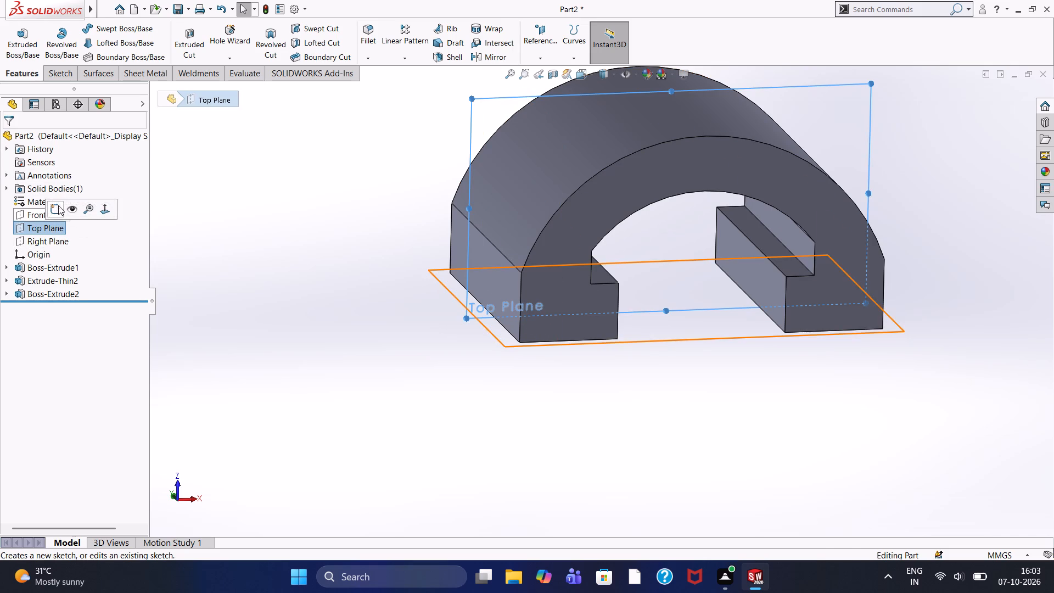
key(ctrl+8)
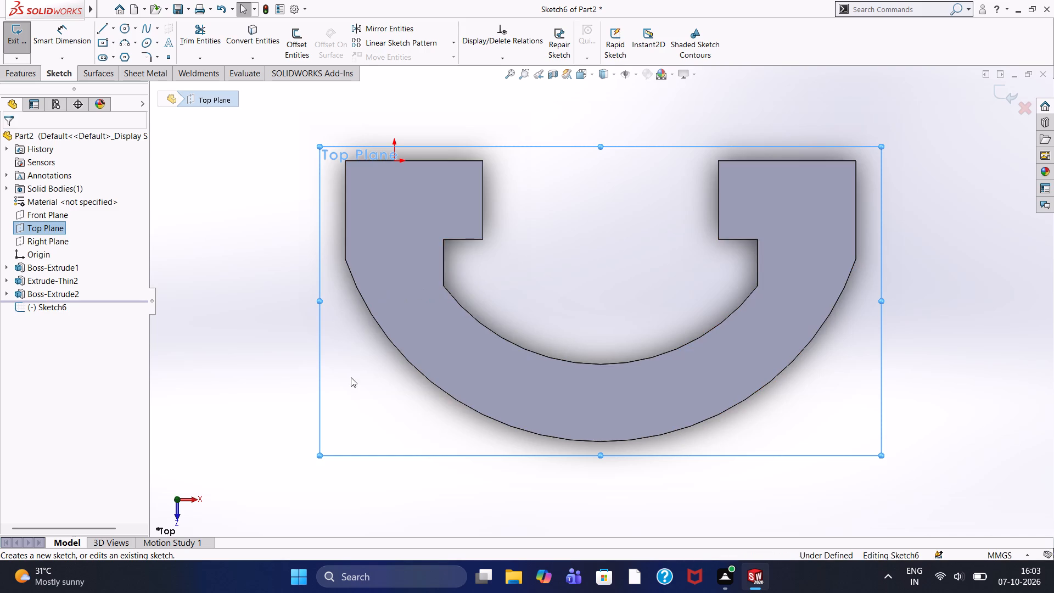
middle_drag(342, 367, 369, 74)
middle_drag(371, 70, 373, 13)
middle_click(373, 13)
middle_drag(373, 13, 362, 19)
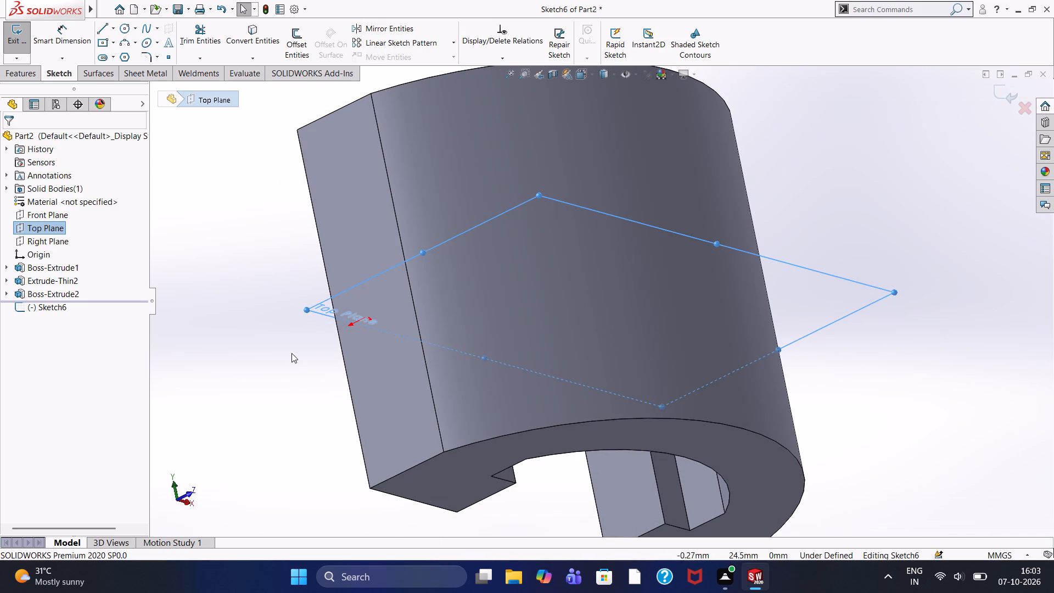
middle_drag(201, 199, 0, 0)
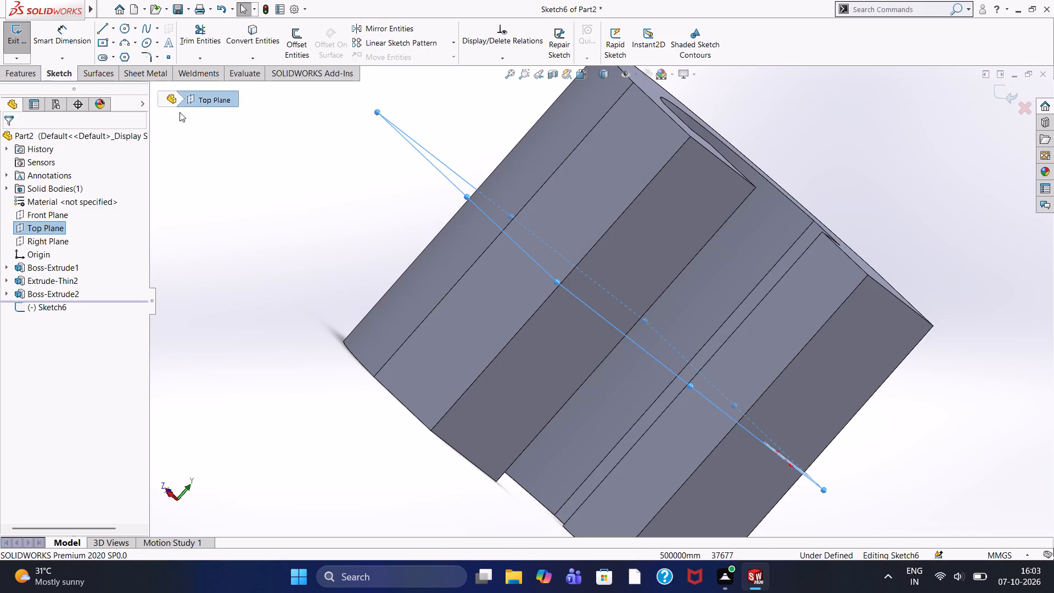
middle_drag(372, 216, 284, 418)
click(419, 415)
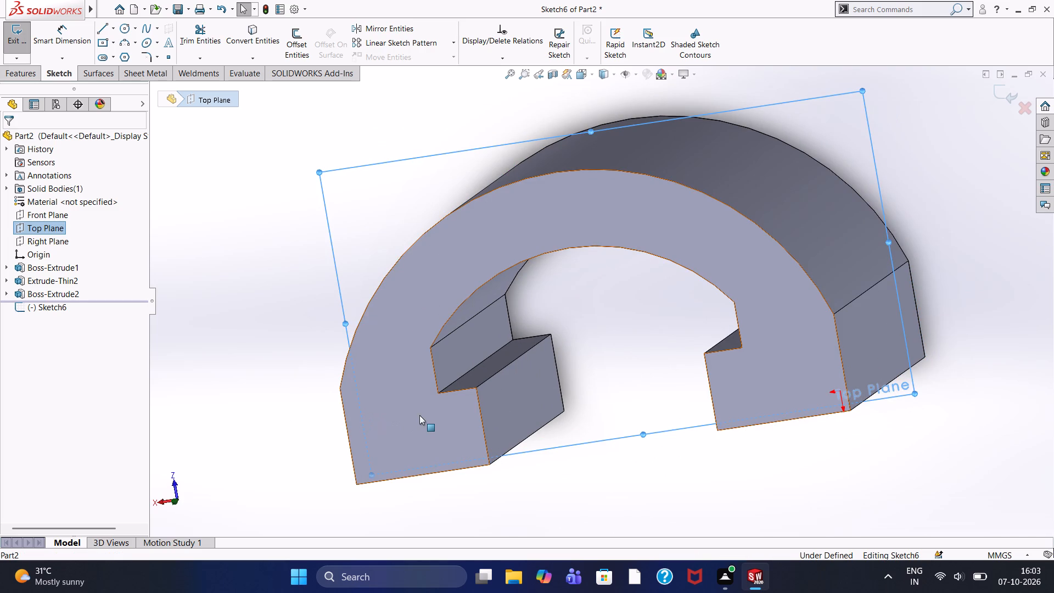
key(ctrl+8)
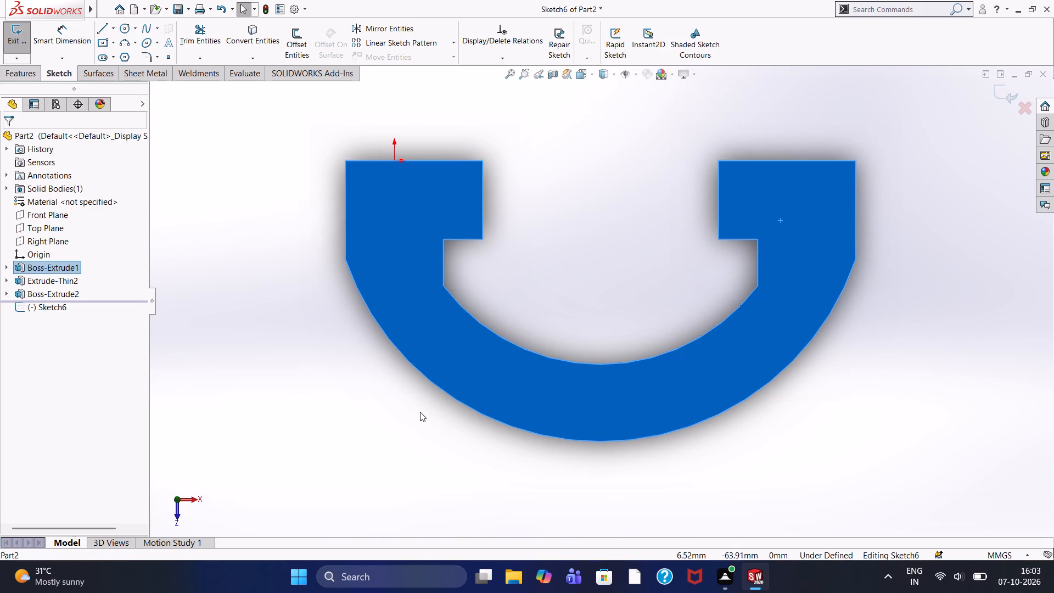
key(ctrl+8)
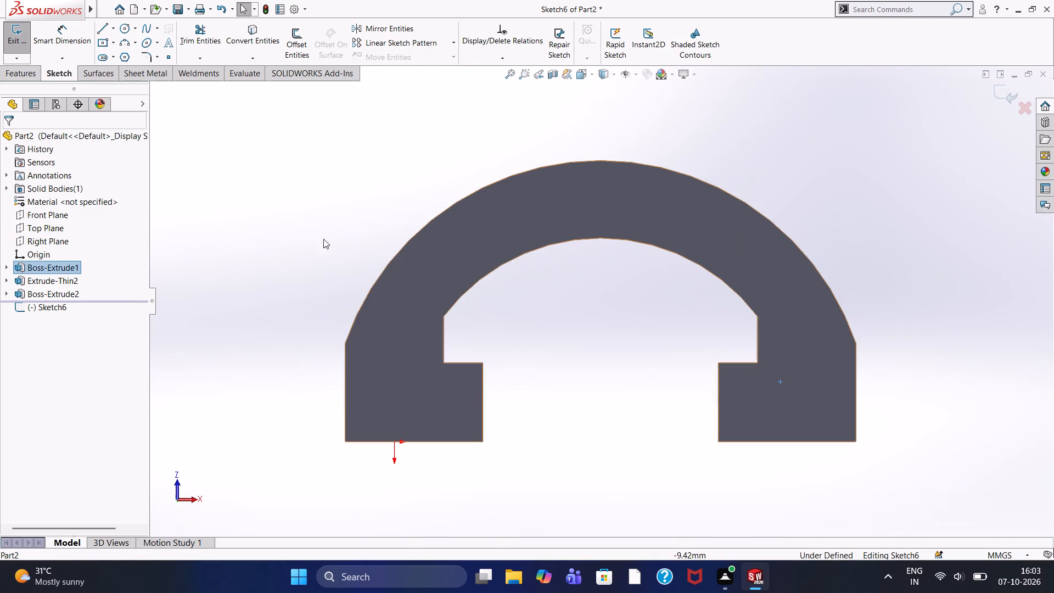
click(296, 204)
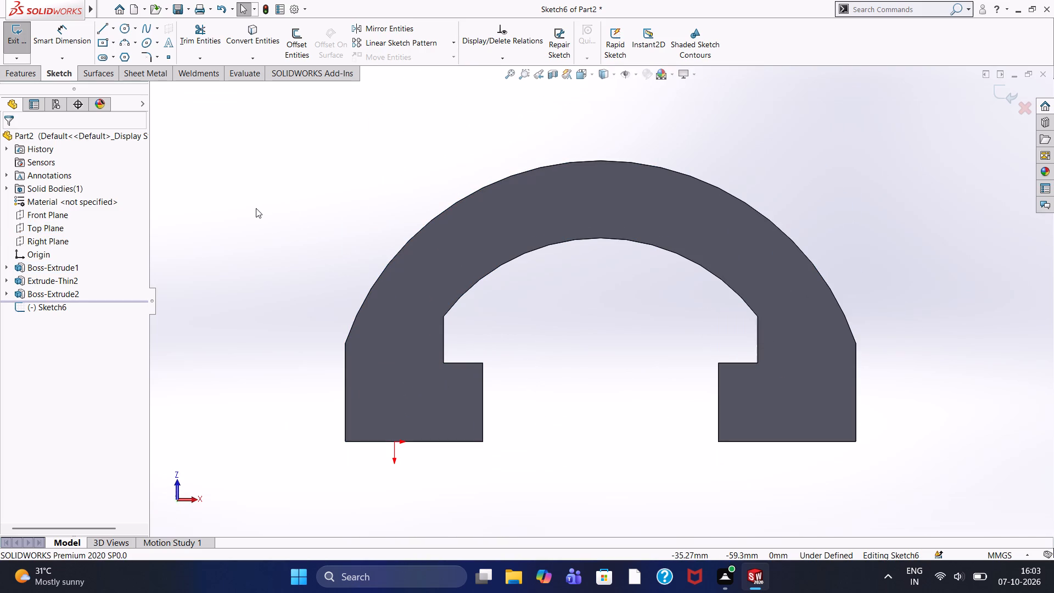
key(Escape)
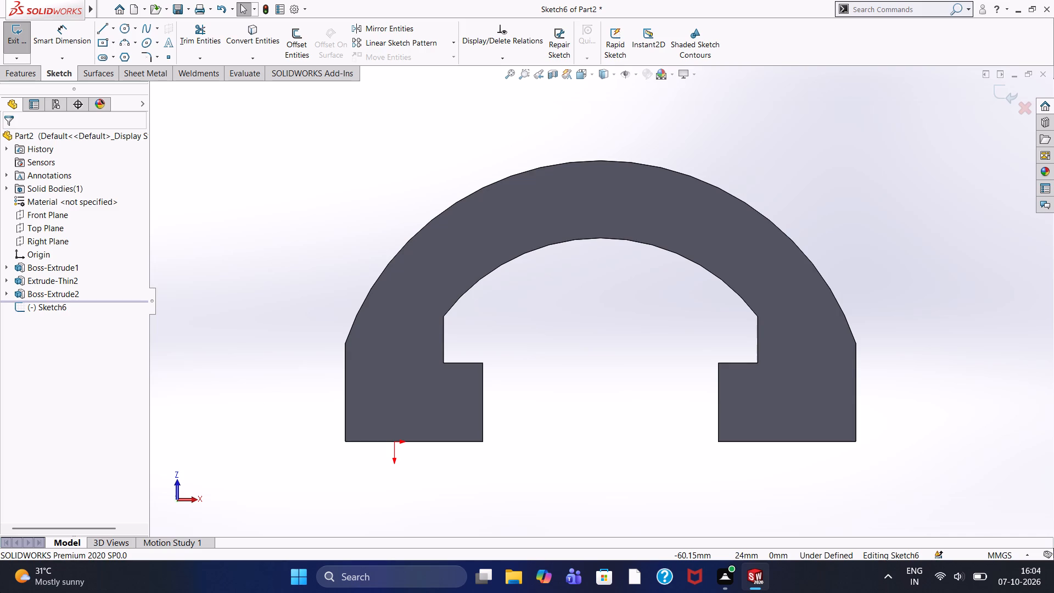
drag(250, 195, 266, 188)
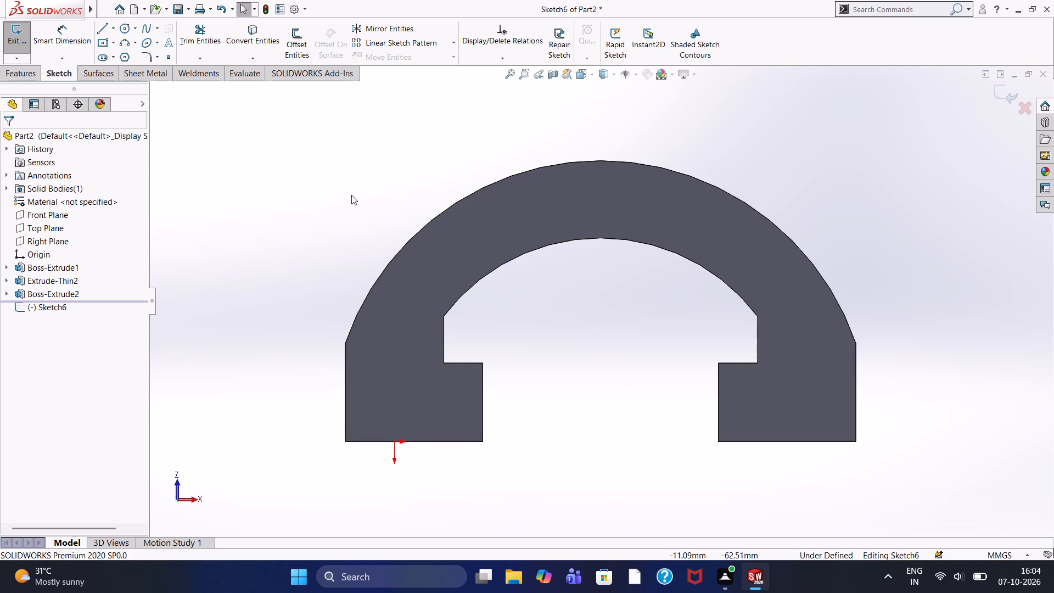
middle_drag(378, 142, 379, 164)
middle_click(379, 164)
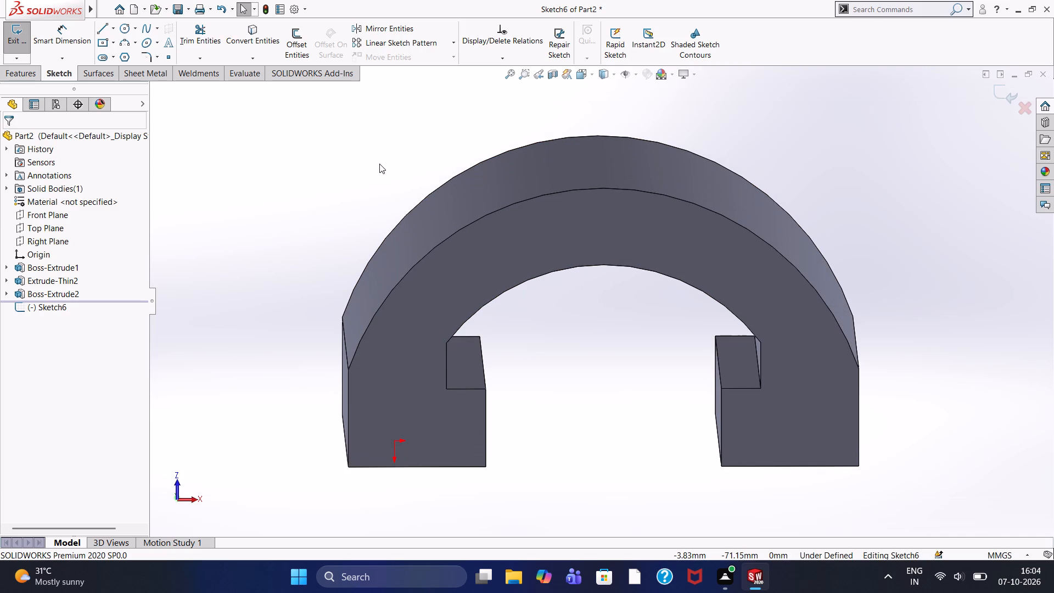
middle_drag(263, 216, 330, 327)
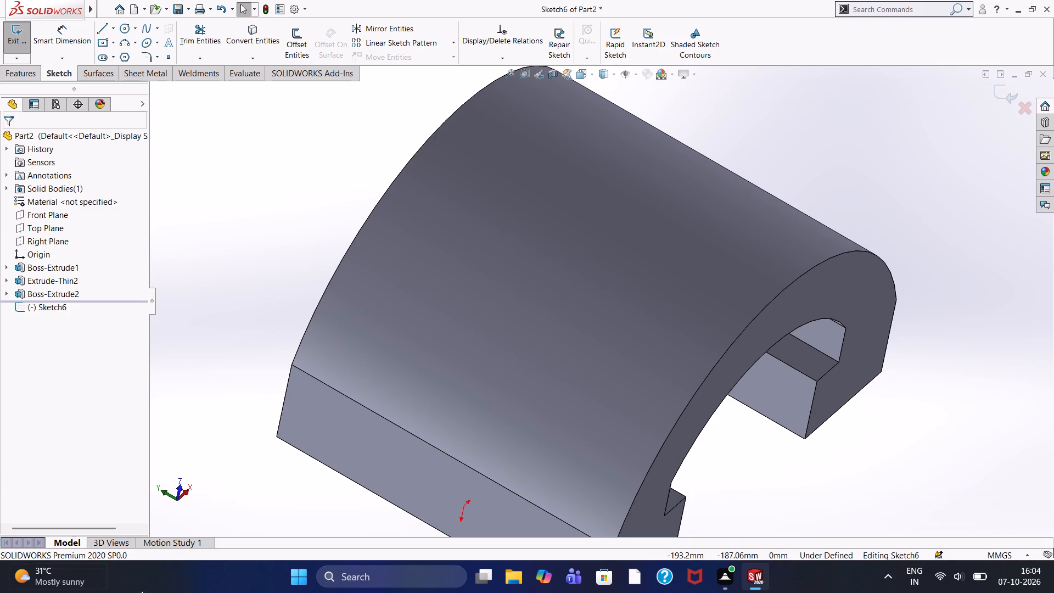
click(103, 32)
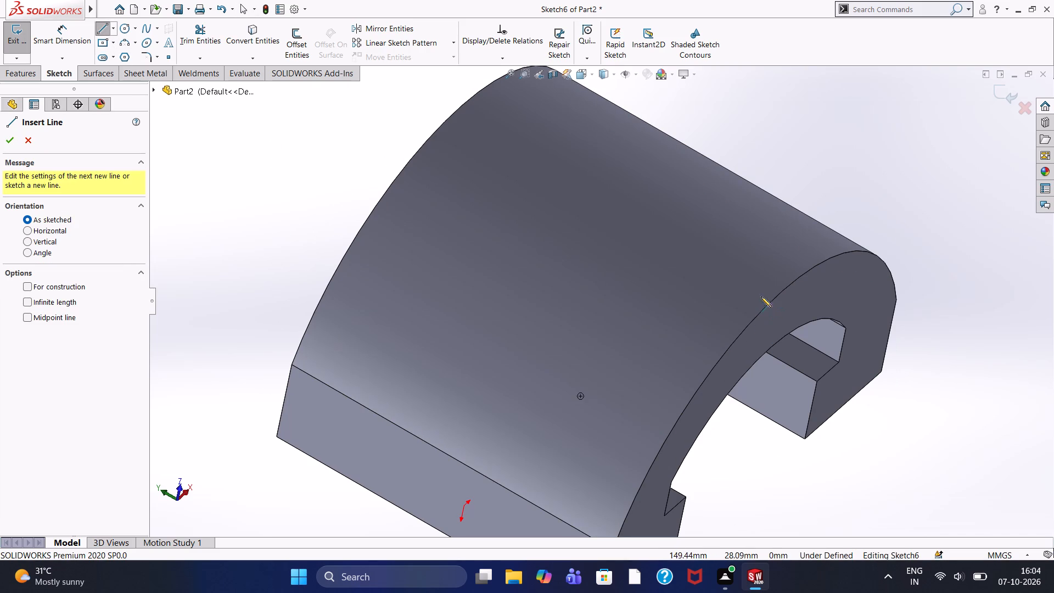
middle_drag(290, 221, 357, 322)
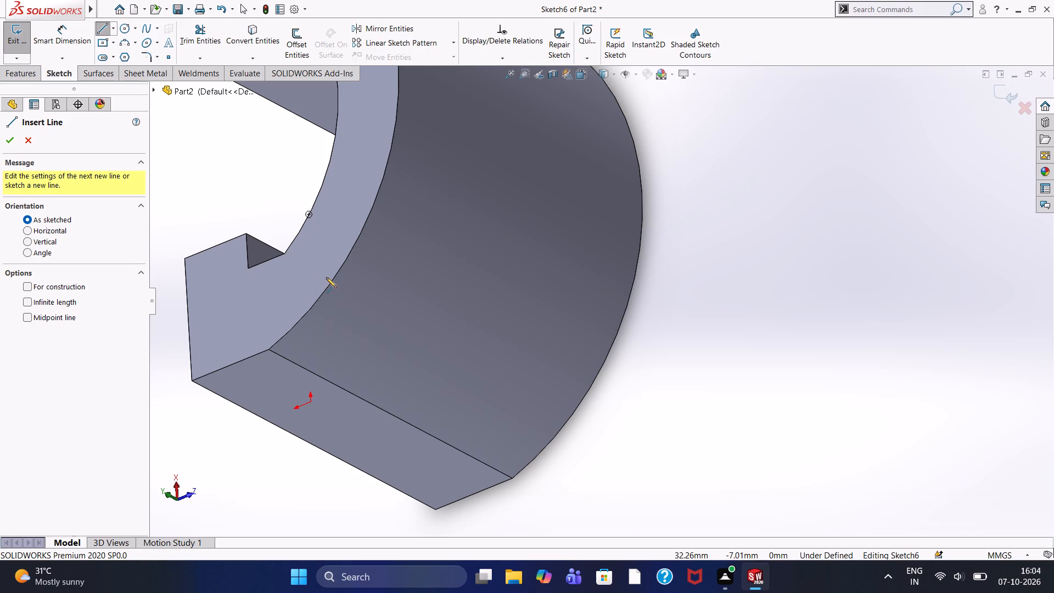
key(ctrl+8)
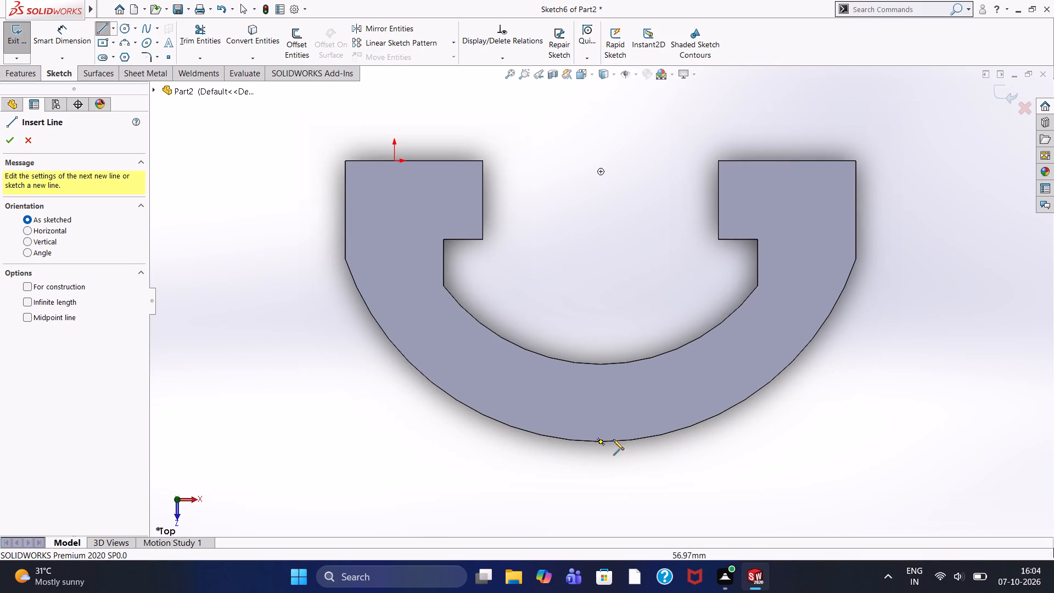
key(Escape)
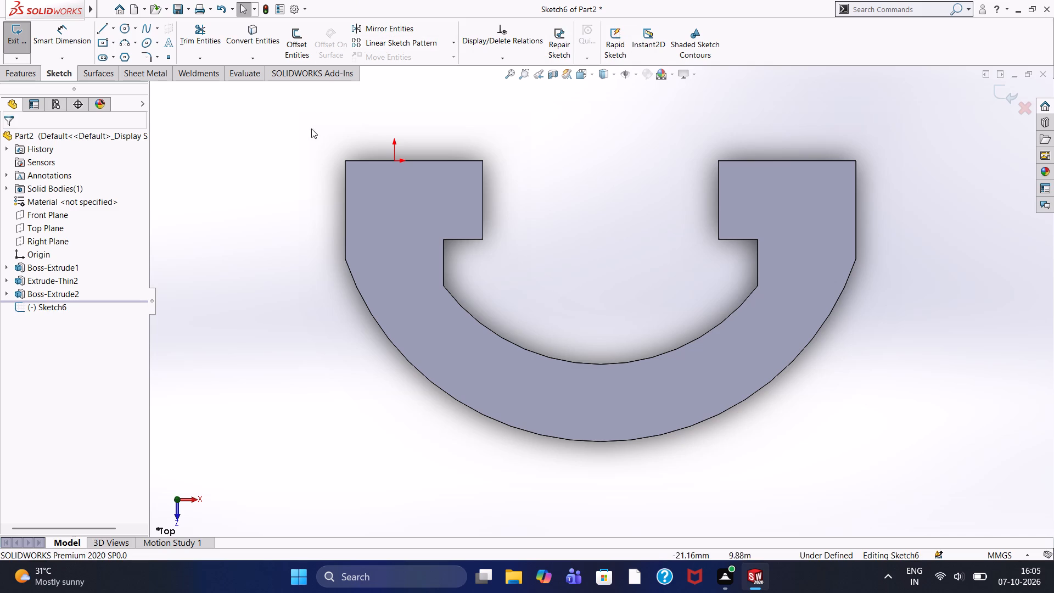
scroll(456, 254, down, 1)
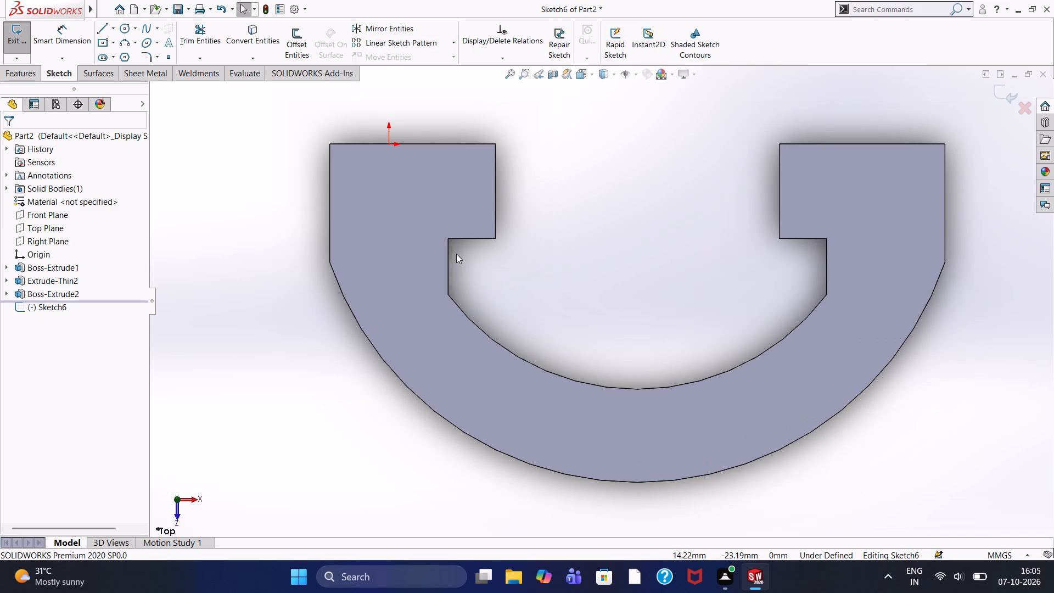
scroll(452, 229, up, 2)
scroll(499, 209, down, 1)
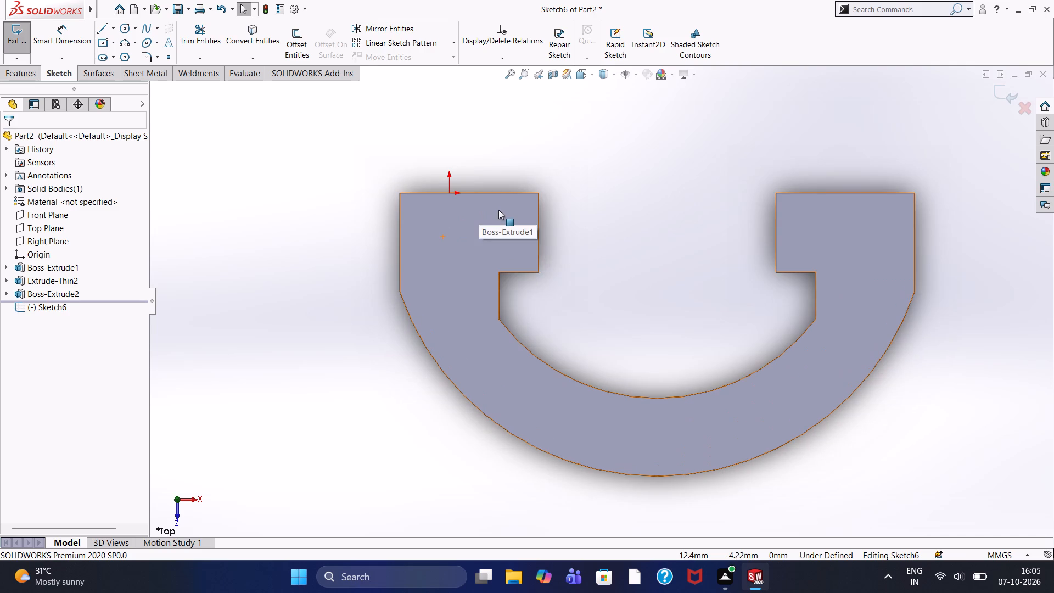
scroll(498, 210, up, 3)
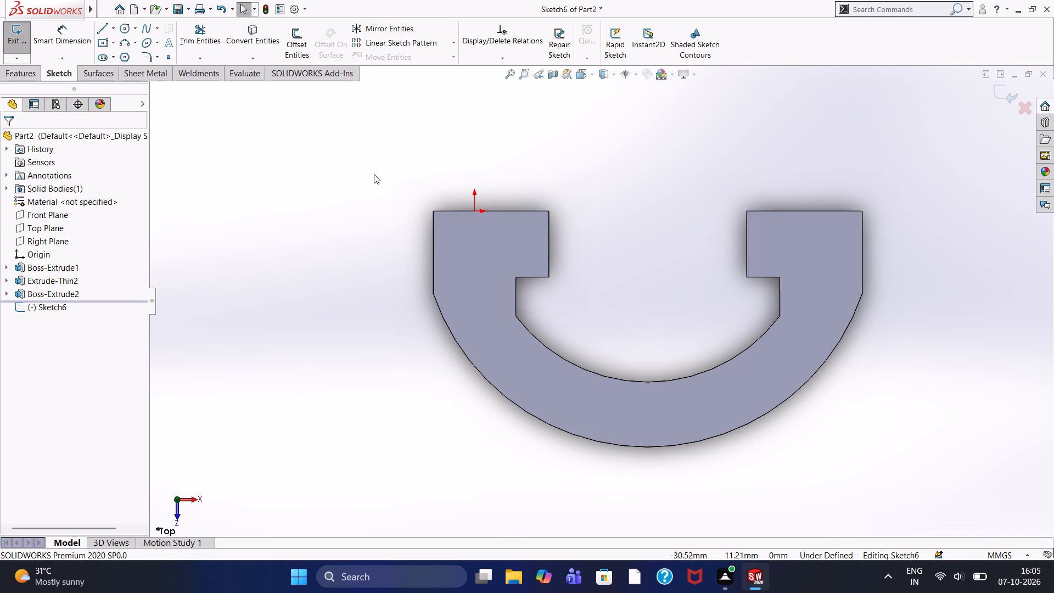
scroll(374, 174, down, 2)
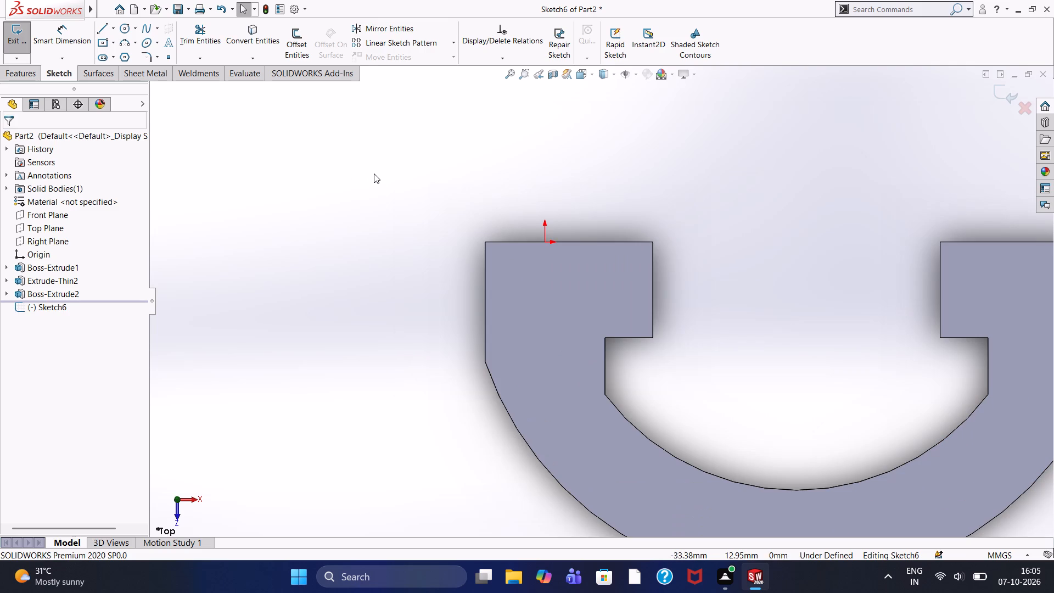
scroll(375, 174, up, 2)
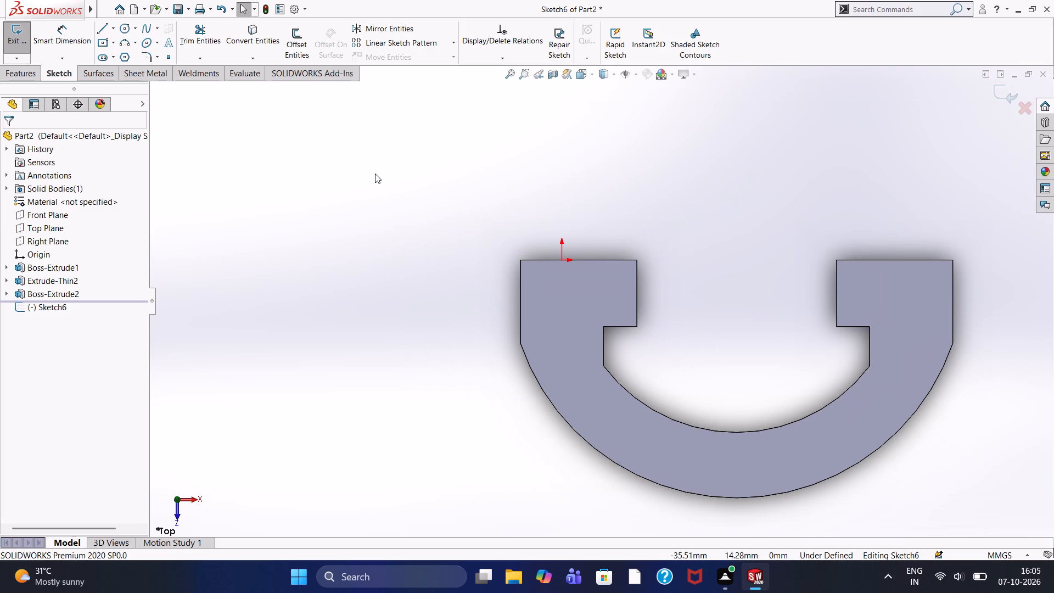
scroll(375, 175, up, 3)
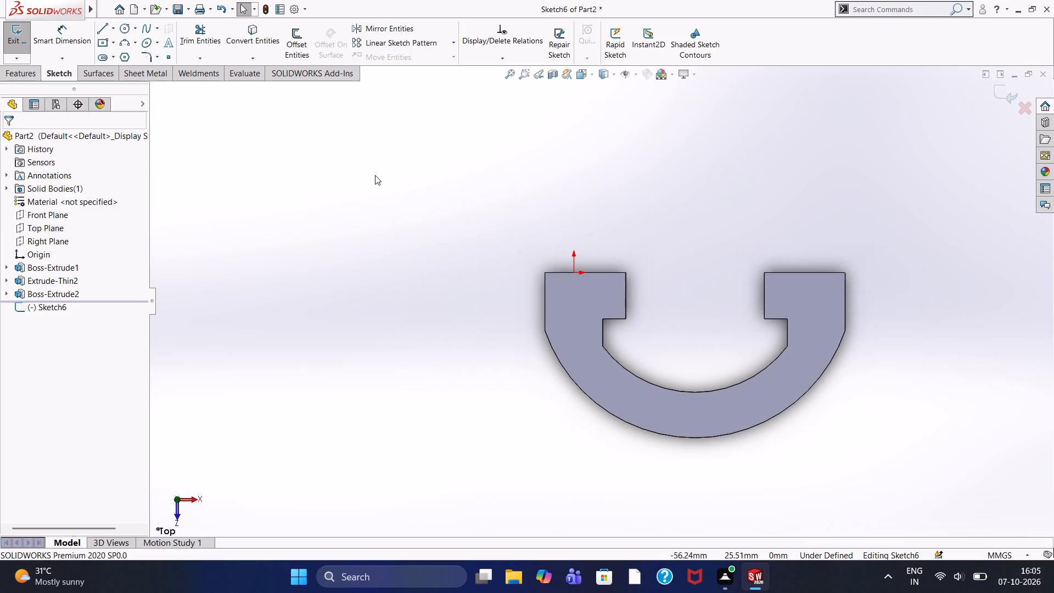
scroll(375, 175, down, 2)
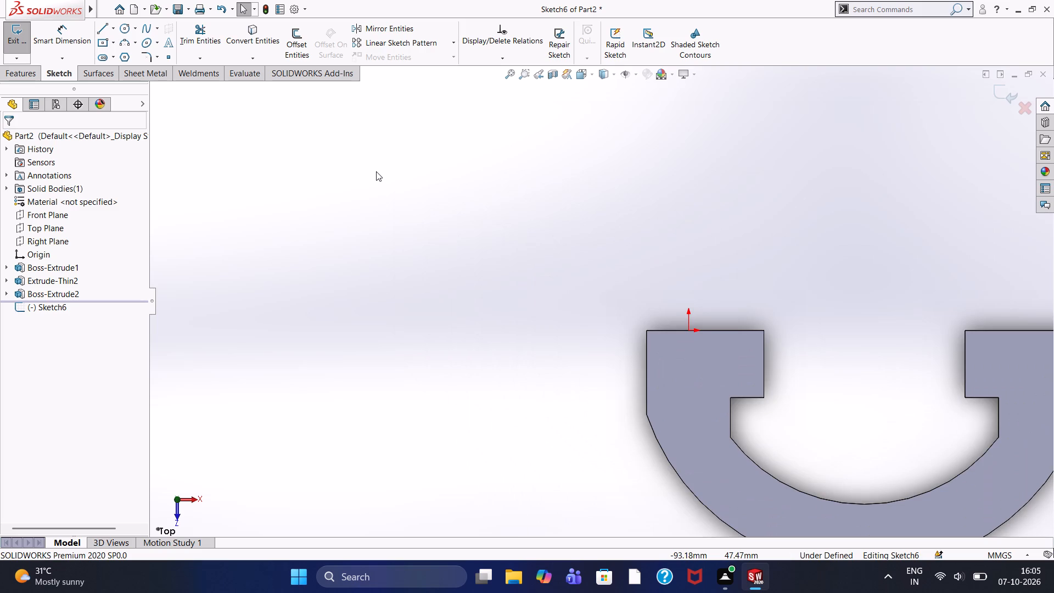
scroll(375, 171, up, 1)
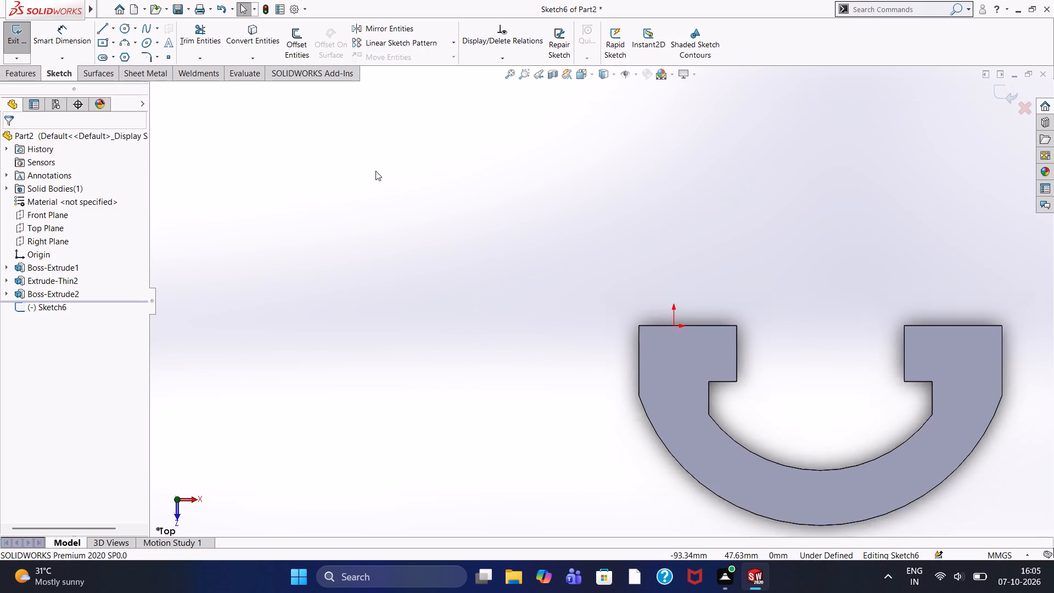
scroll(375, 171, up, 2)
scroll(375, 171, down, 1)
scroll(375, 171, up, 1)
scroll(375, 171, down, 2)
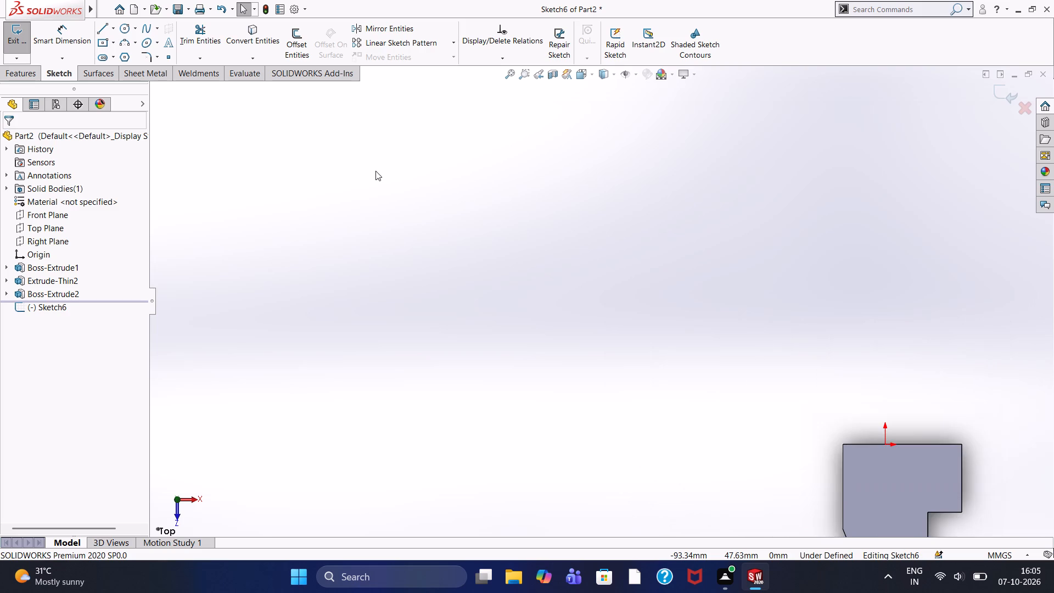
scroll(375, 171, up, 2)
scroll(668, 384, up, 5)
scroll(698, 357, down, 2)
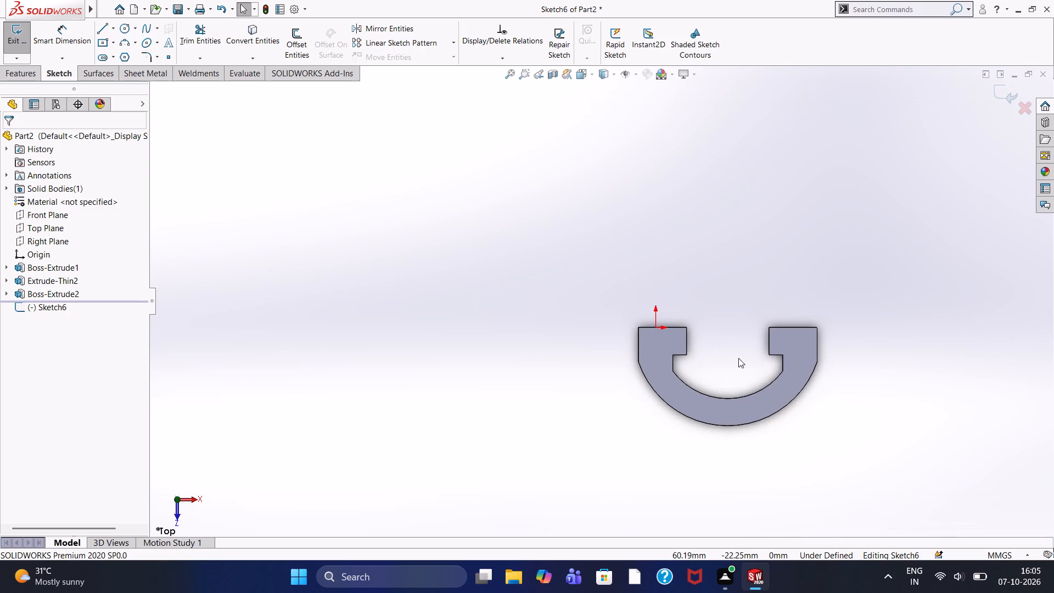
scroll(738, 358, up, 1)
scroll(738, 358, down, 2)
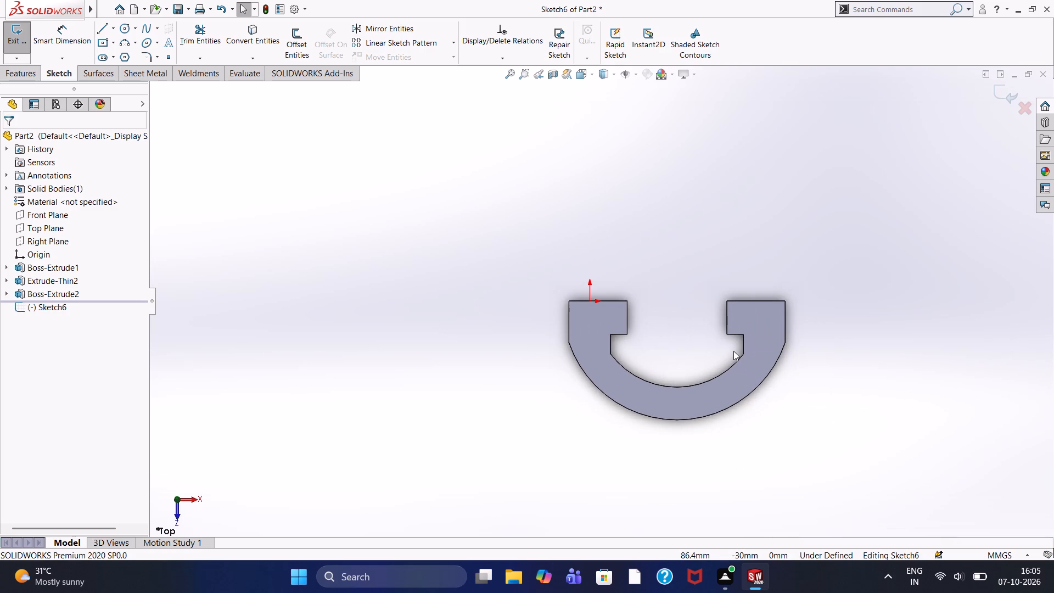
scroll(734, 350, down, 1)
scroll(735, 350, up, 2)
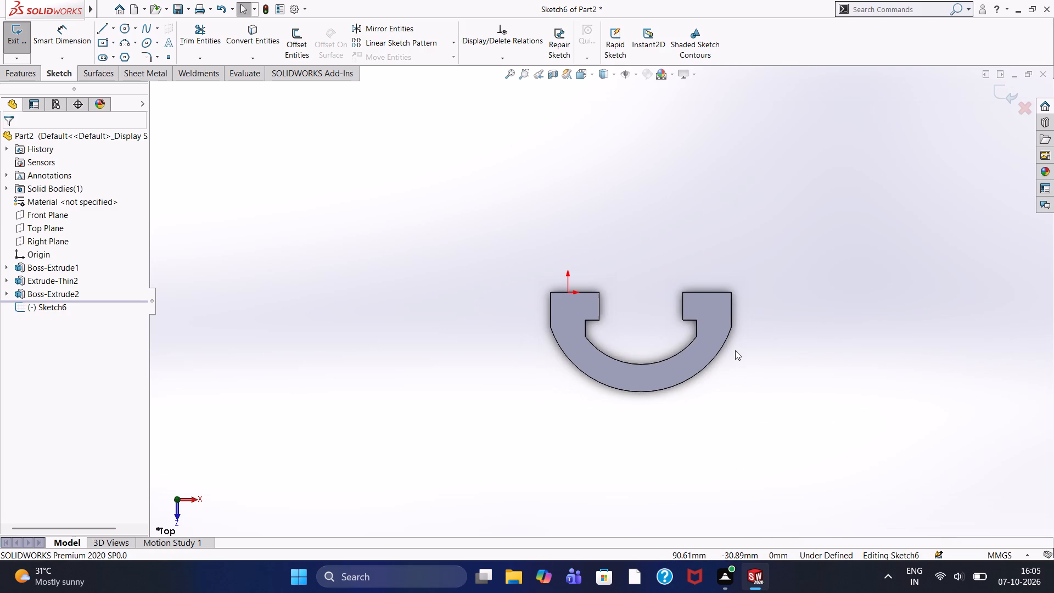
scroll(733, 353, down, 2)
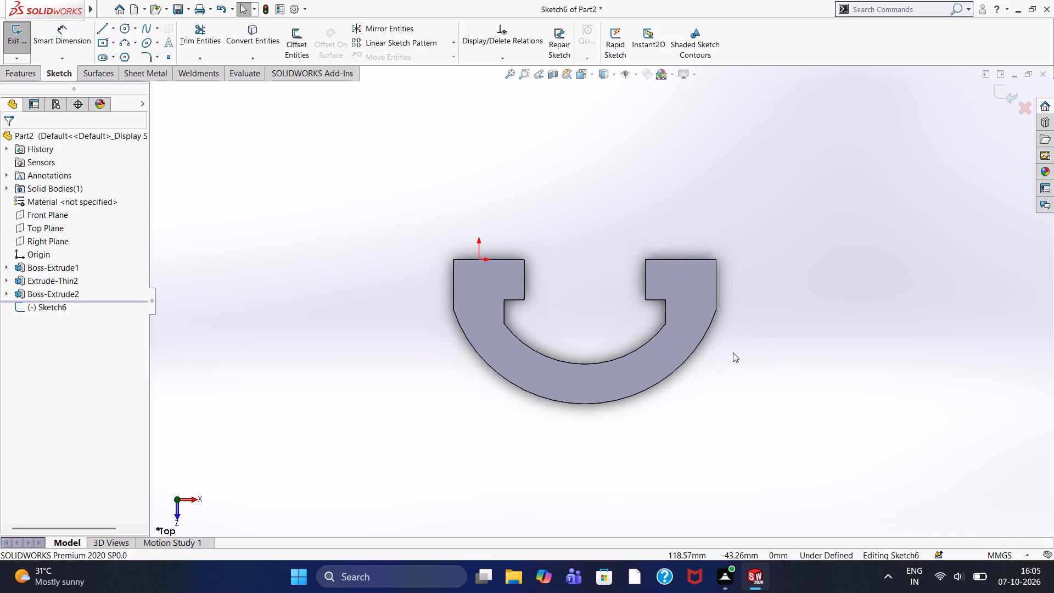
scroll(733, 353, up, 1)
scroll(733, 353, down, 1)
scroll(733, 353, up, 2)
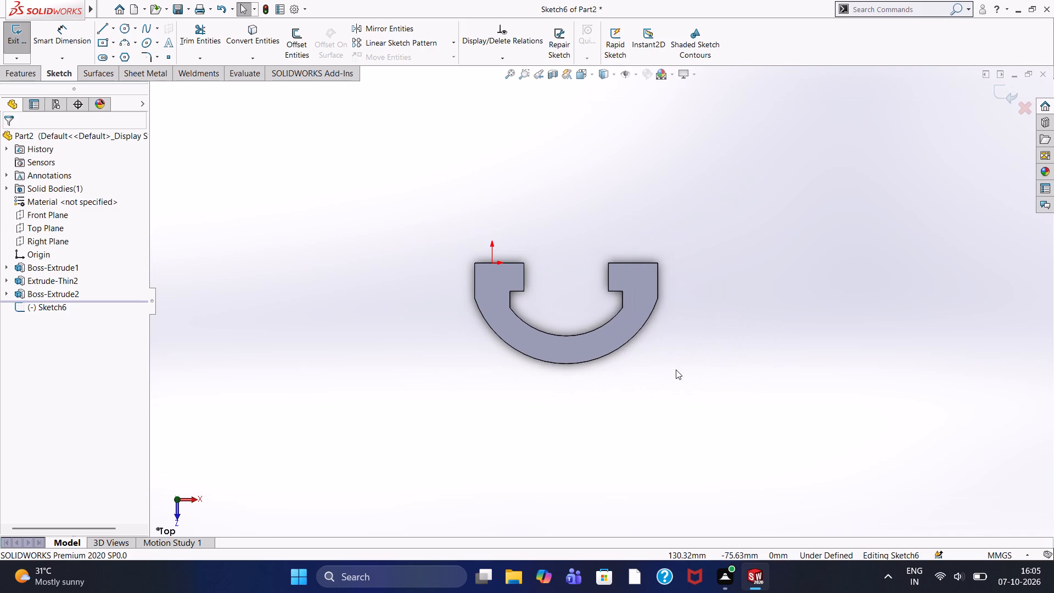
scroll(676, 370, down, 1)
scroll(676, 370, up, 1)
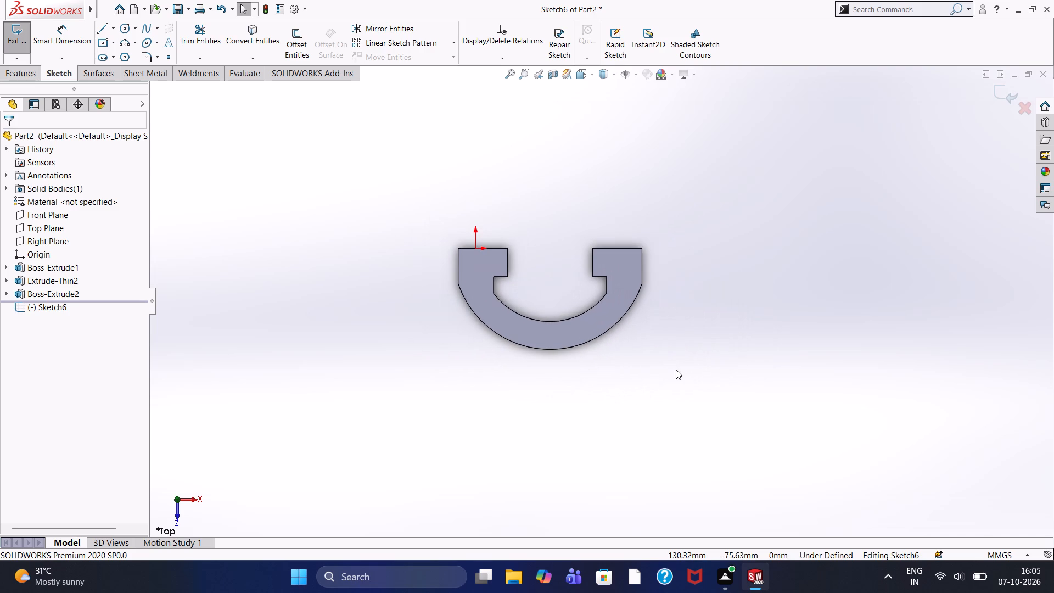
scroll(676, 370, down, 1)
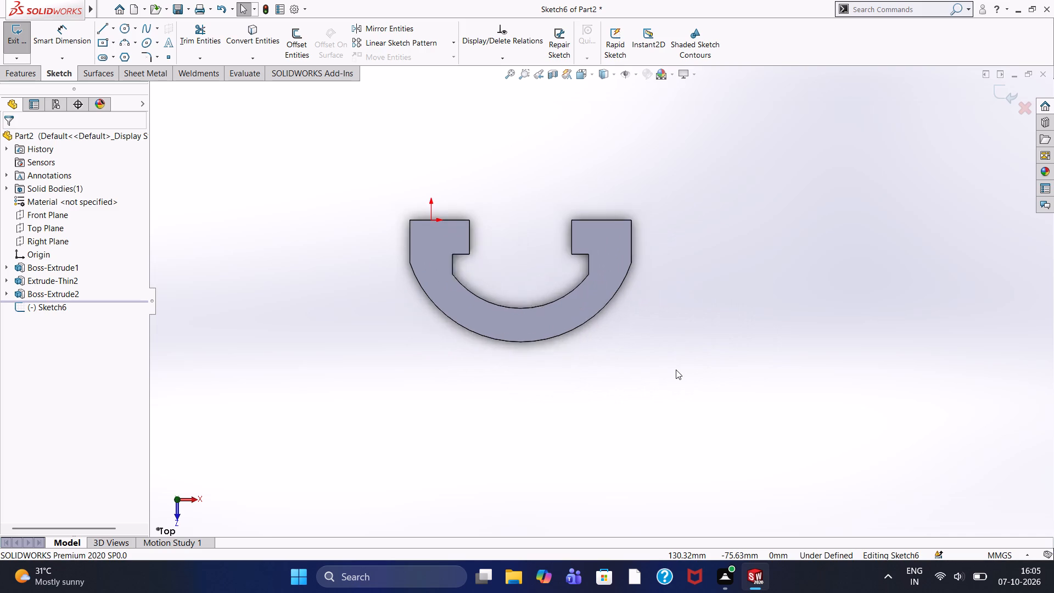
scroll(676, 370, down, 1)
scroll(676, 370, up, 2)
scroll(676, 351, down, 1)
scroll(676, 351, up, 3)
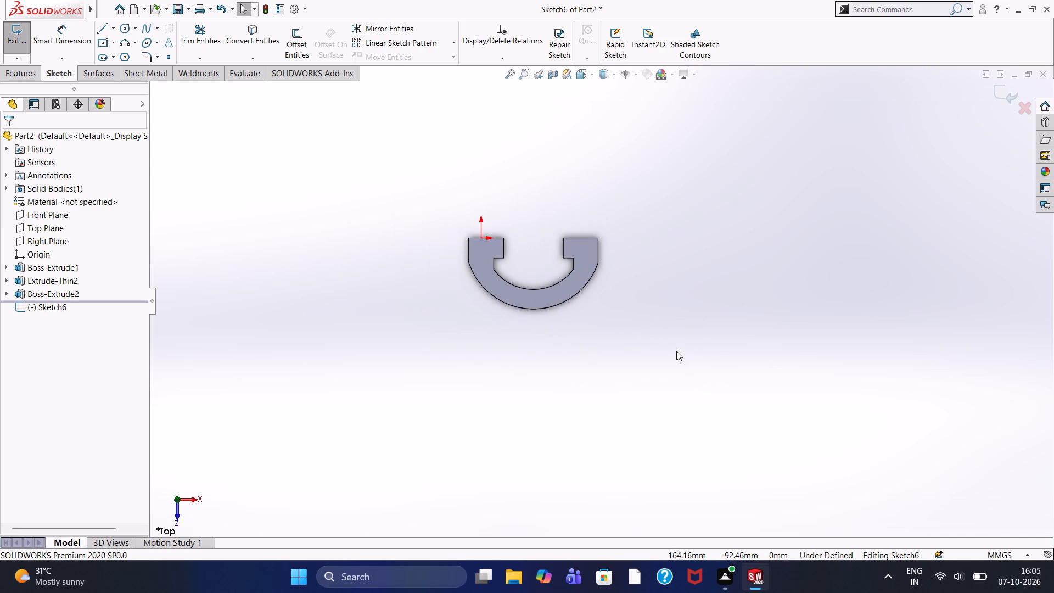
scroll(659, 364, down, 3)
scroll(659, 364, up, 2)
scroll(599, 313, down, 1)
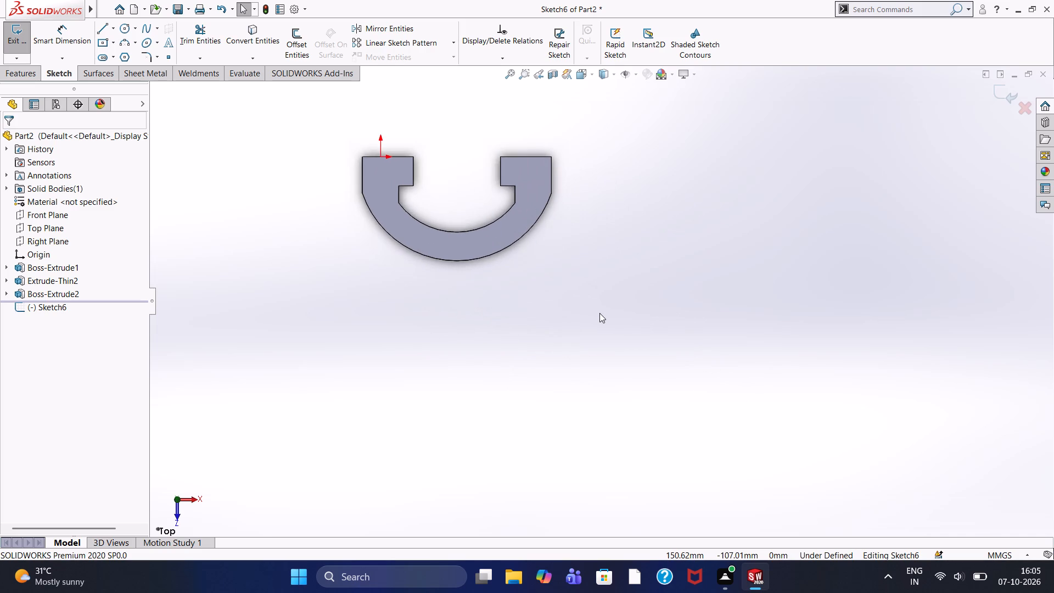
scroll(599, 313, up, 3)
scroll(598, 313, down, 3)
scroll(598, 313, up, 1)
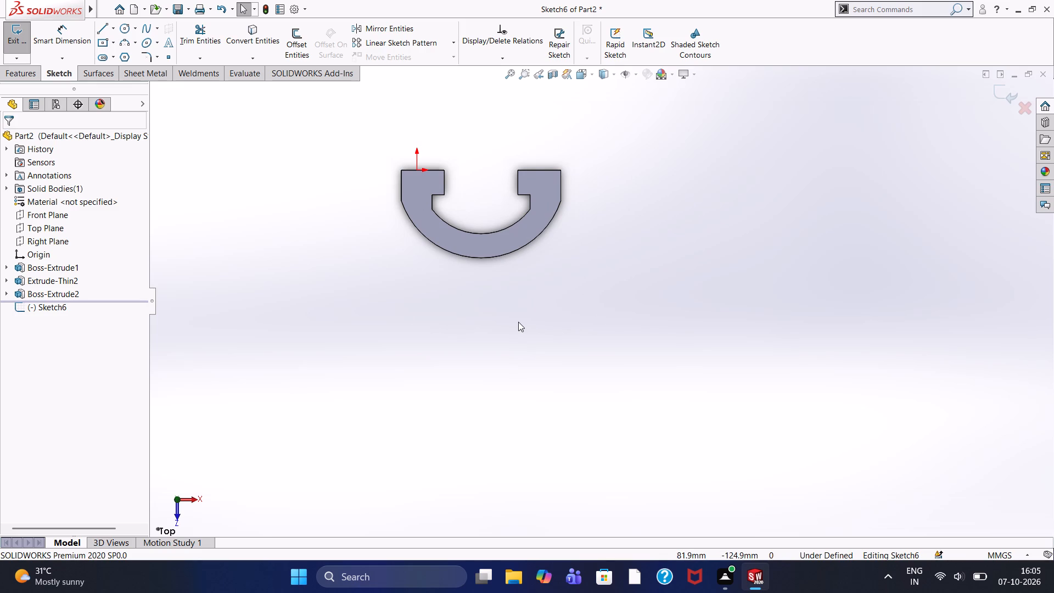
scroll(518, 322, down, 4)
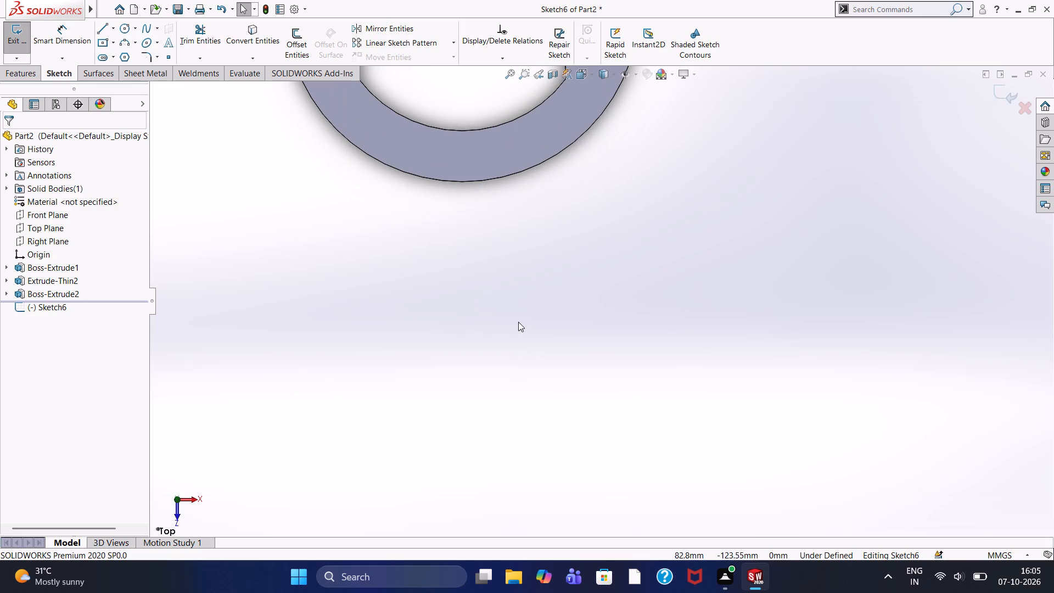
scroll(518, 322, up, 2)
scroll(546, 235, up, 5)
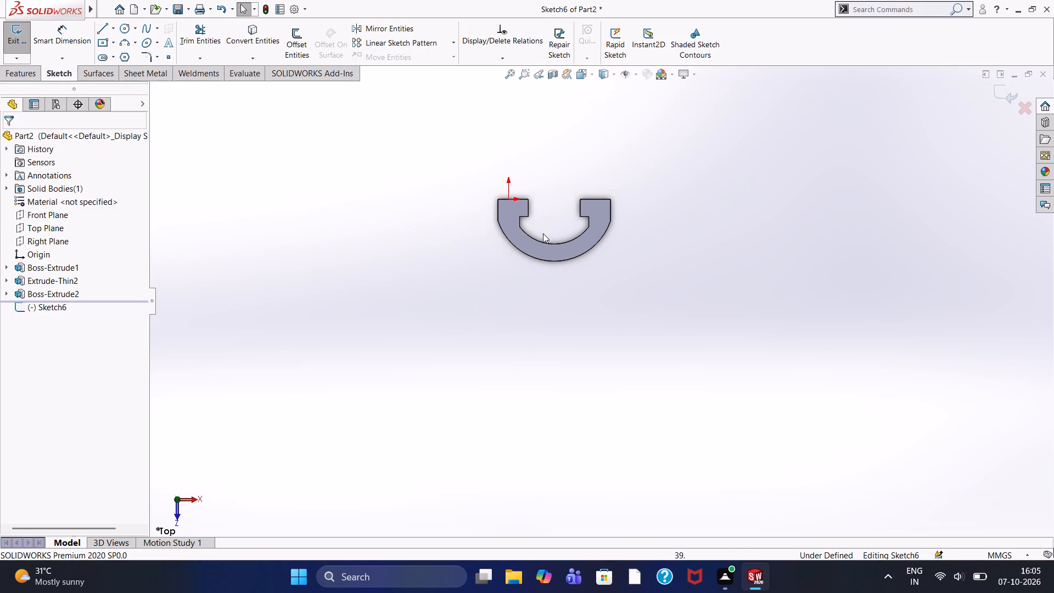
Leave the empty Top Plane sketch and start a new sketch on the Front Plane, facing the plane squarely.
middle_drag(546, 170, 560, 72)
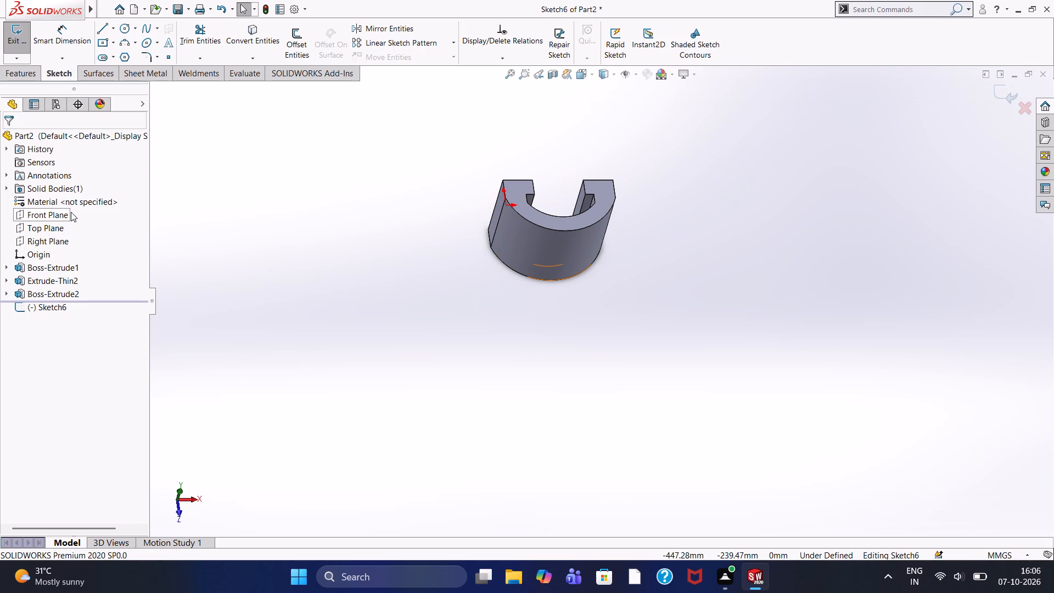
click(52, 217)
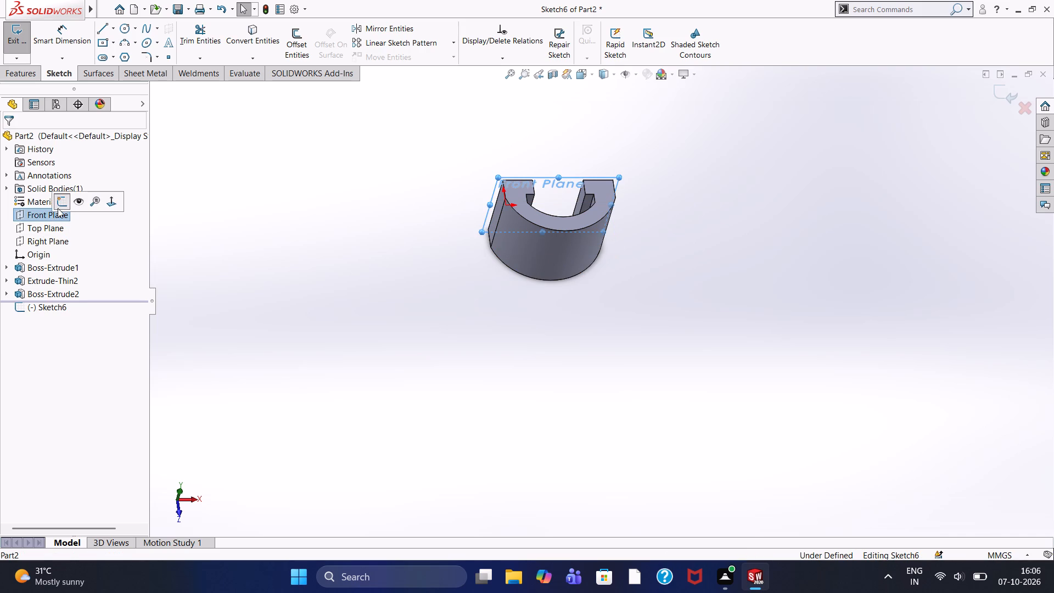
click(58, 204)
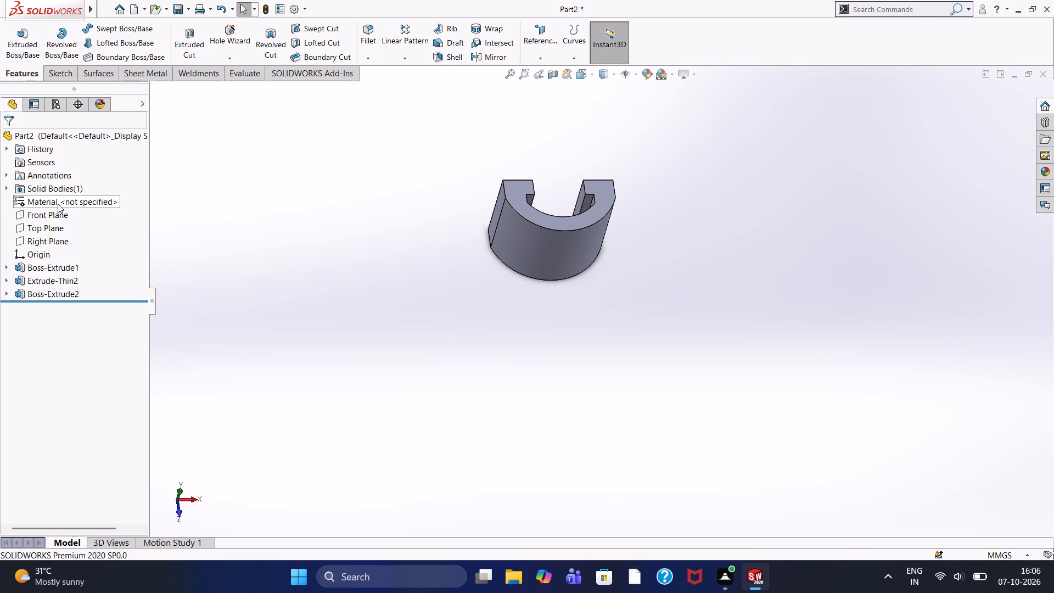
key(ctrl+8)
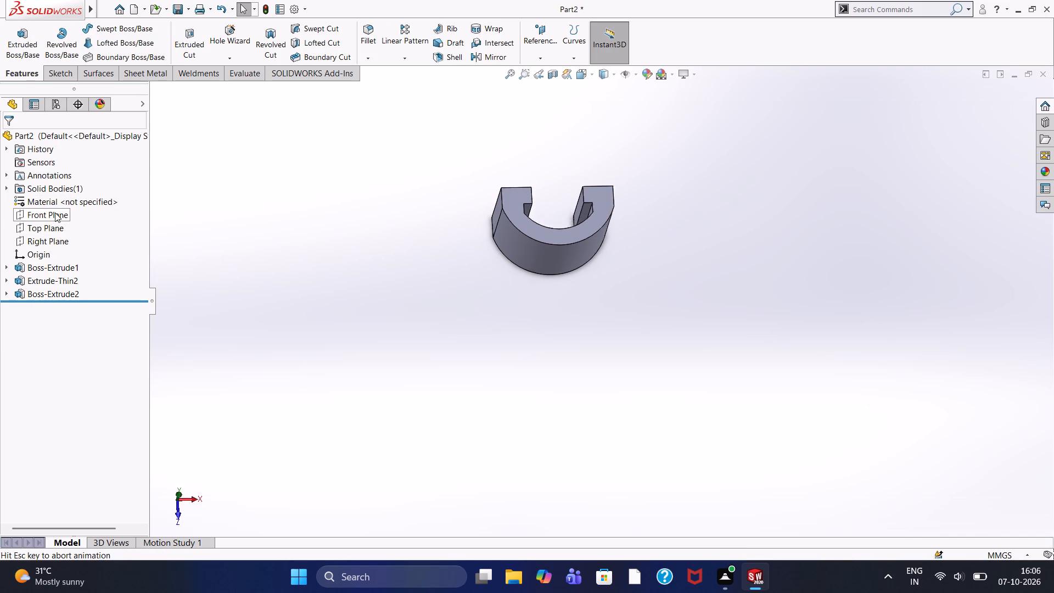
click(43, 214)
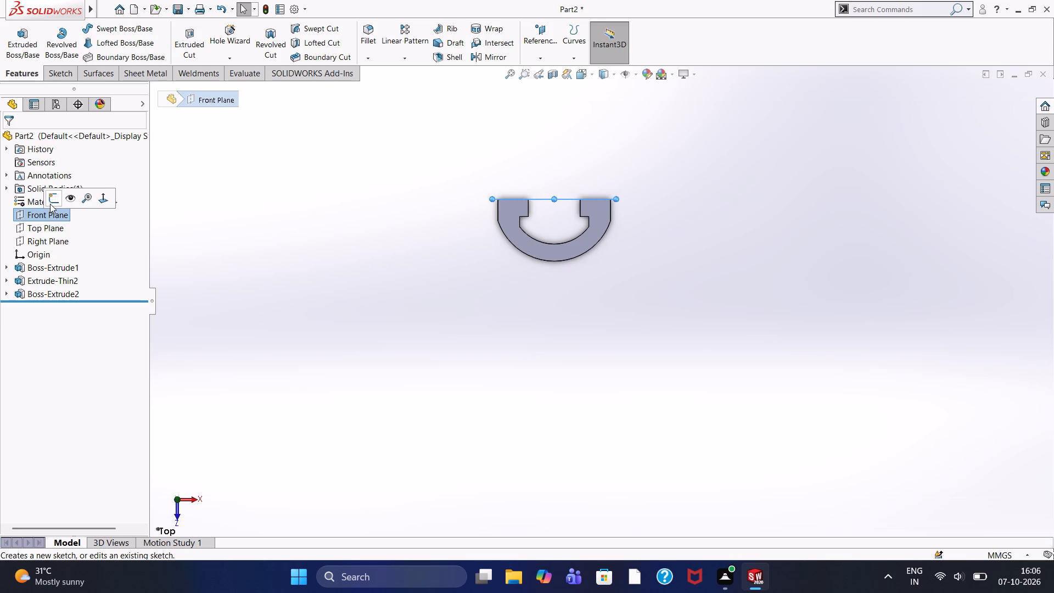
click(50, 204)
key(ctrl+8)
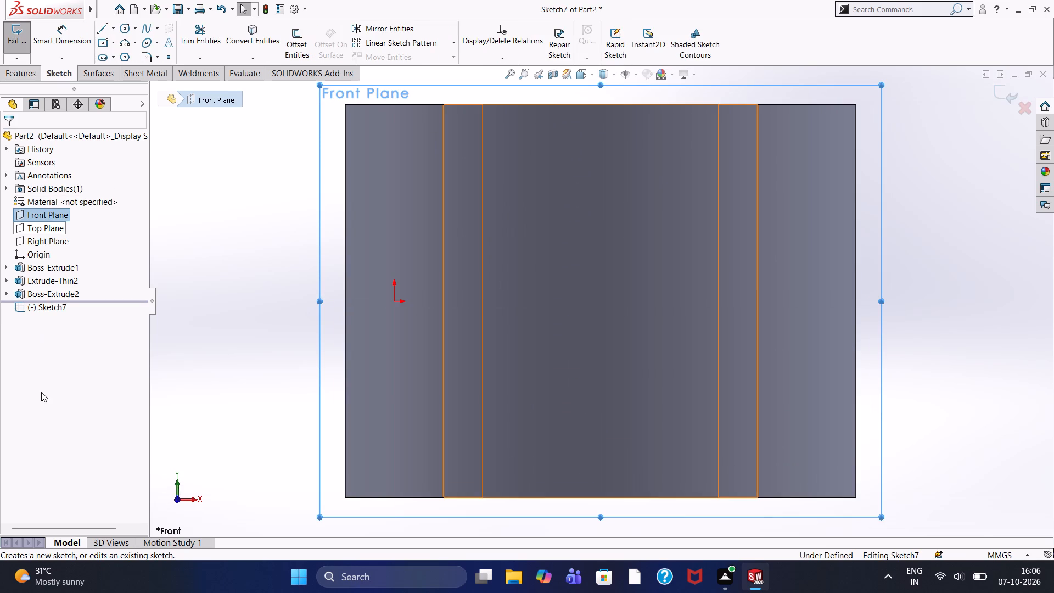
click(223, 230)
middle_click(251, 272)
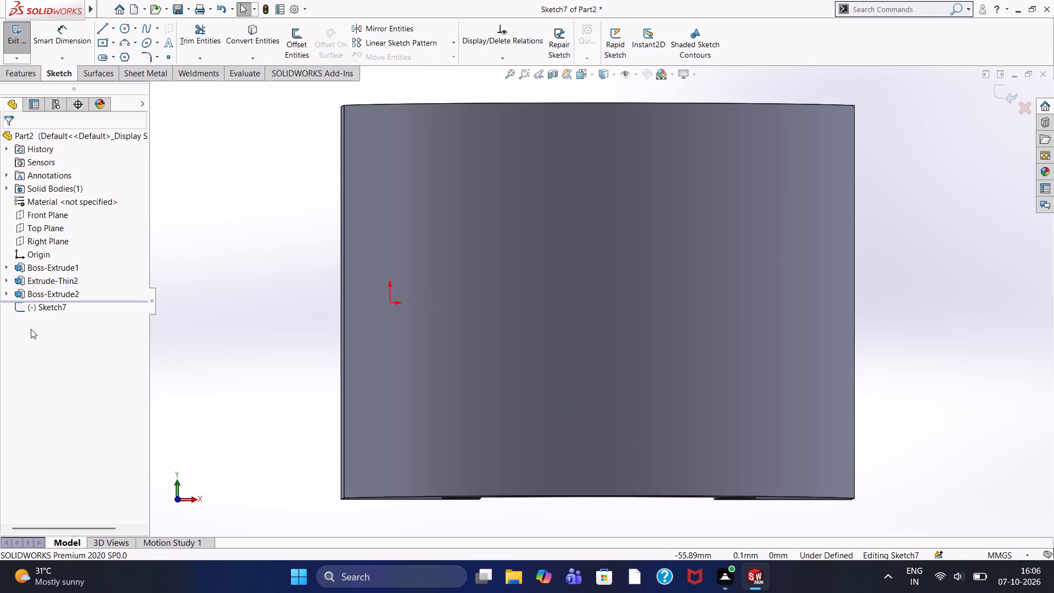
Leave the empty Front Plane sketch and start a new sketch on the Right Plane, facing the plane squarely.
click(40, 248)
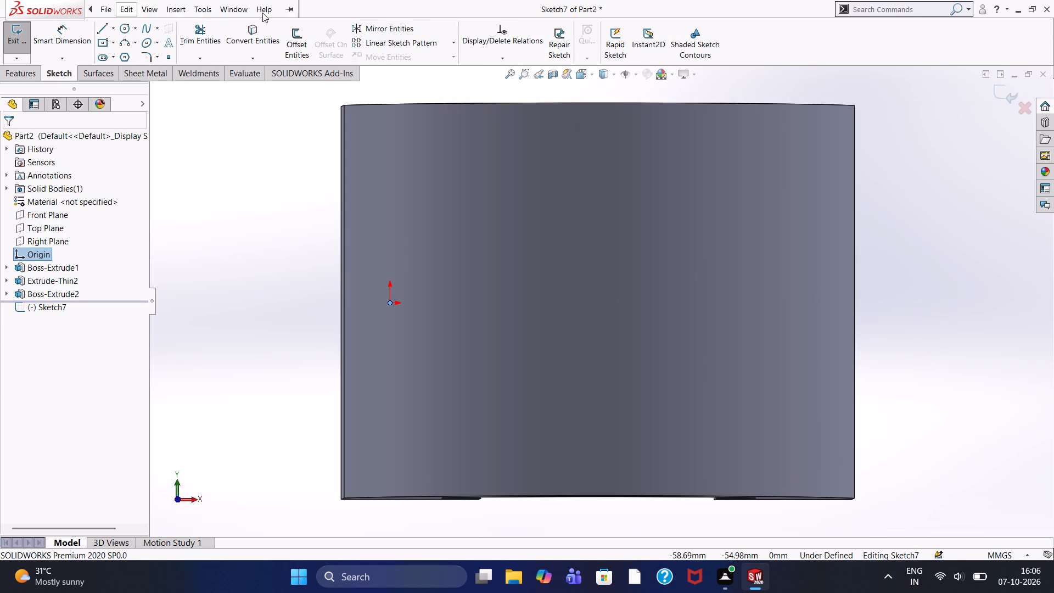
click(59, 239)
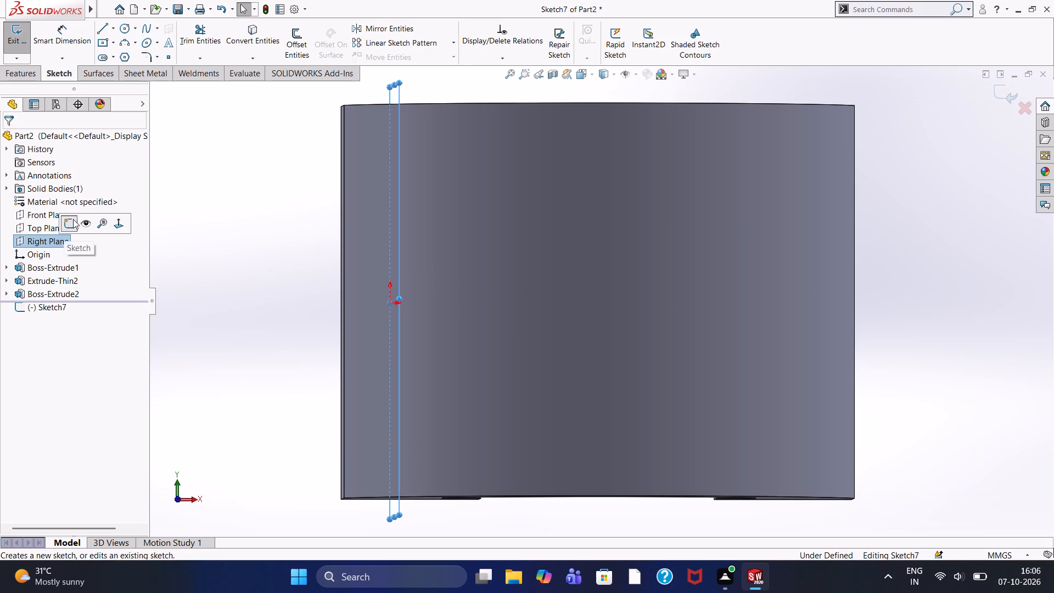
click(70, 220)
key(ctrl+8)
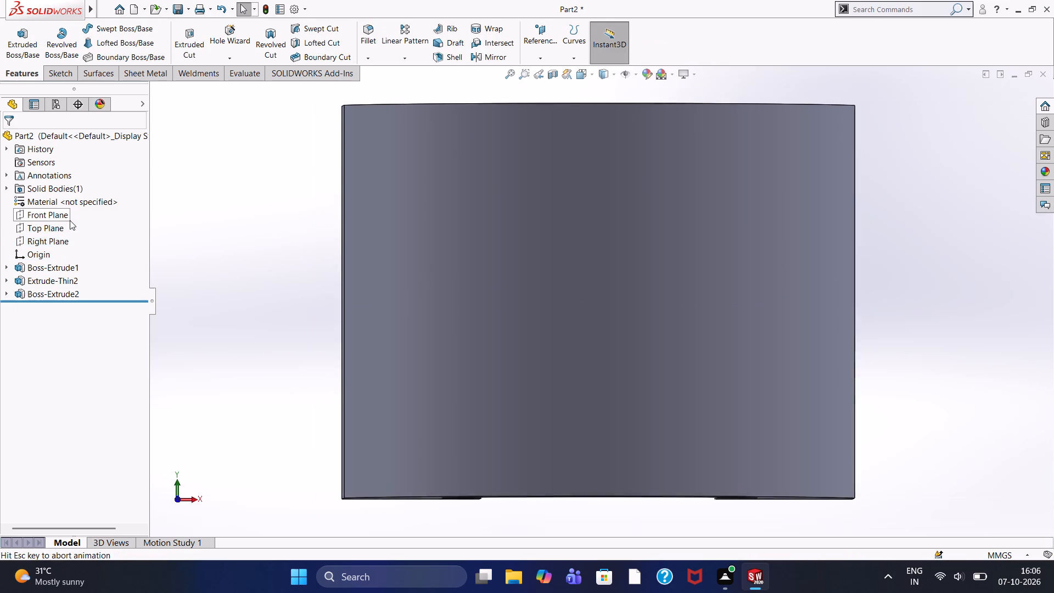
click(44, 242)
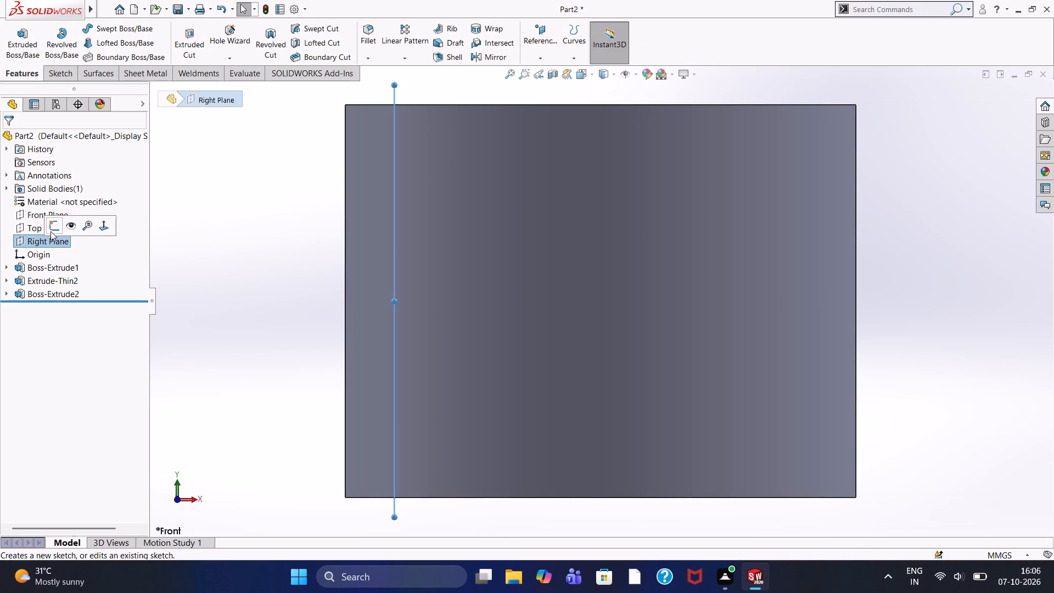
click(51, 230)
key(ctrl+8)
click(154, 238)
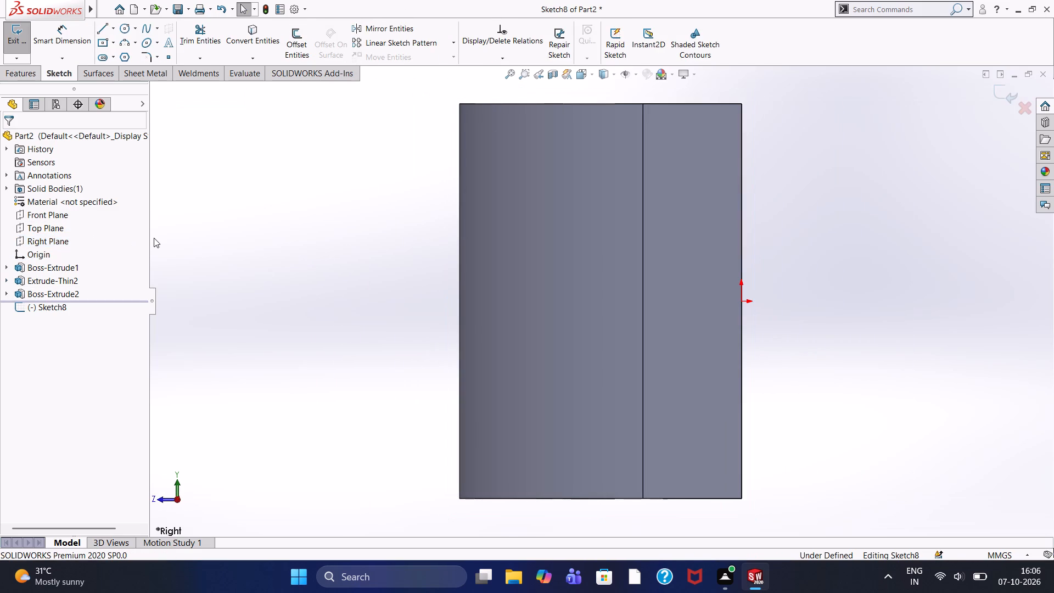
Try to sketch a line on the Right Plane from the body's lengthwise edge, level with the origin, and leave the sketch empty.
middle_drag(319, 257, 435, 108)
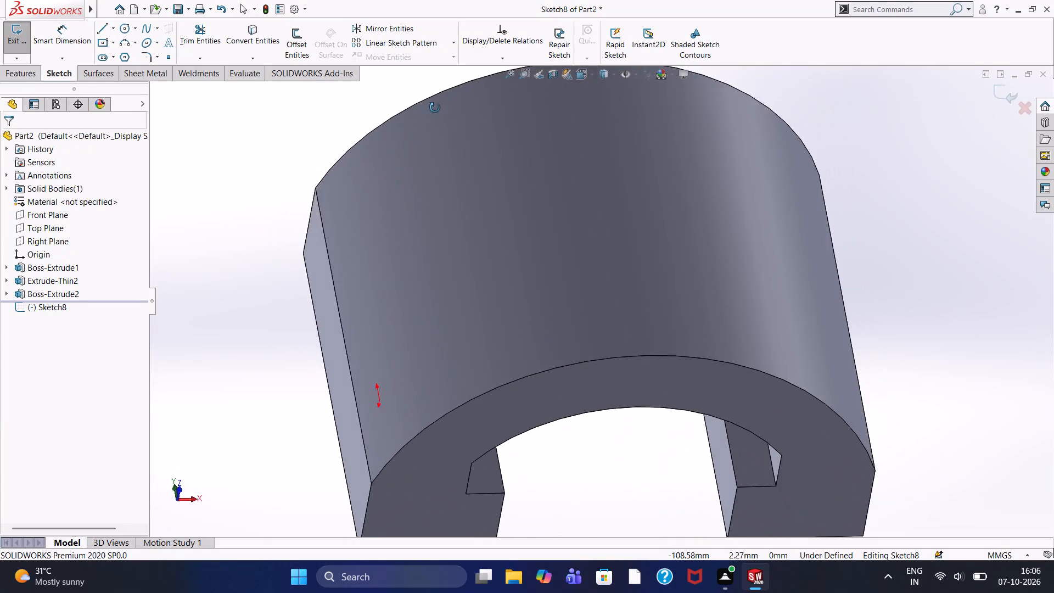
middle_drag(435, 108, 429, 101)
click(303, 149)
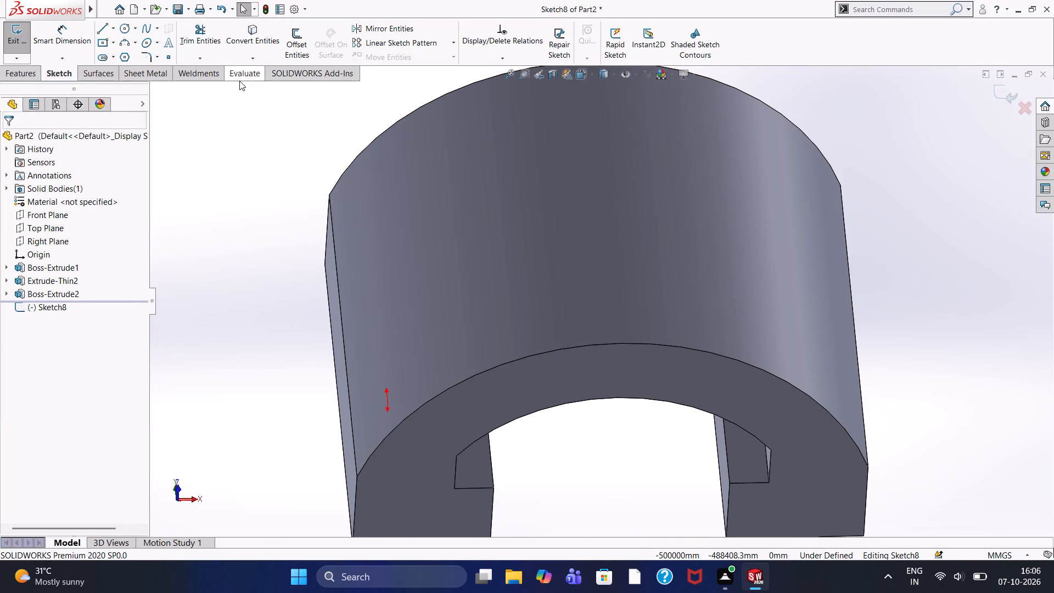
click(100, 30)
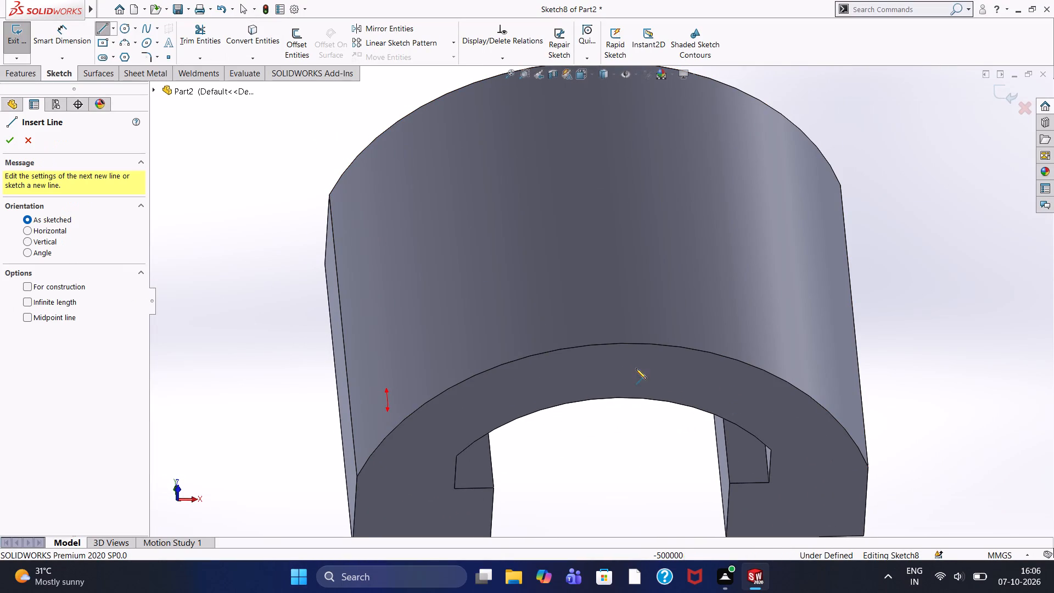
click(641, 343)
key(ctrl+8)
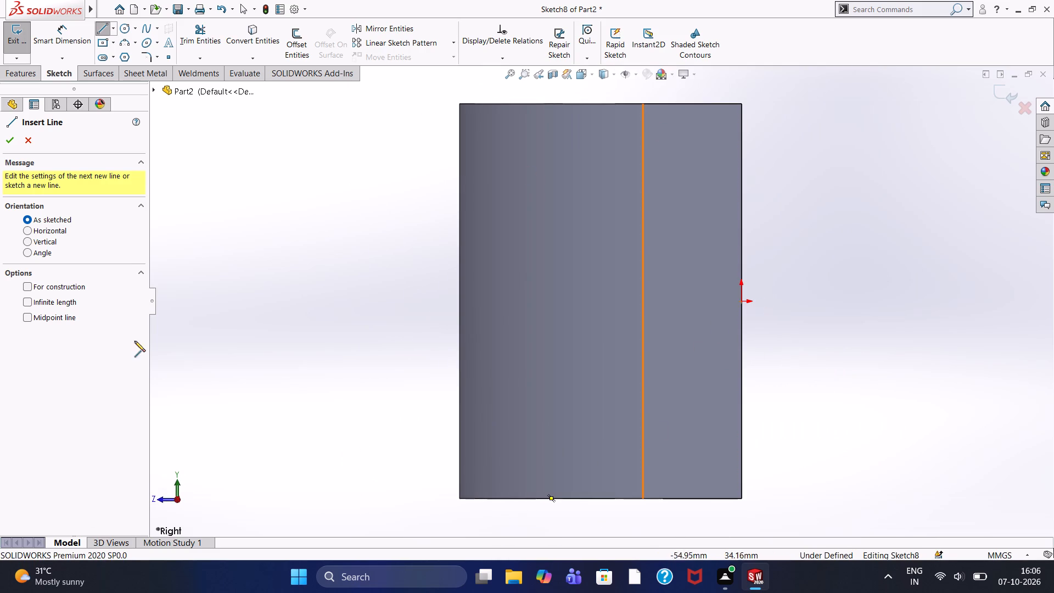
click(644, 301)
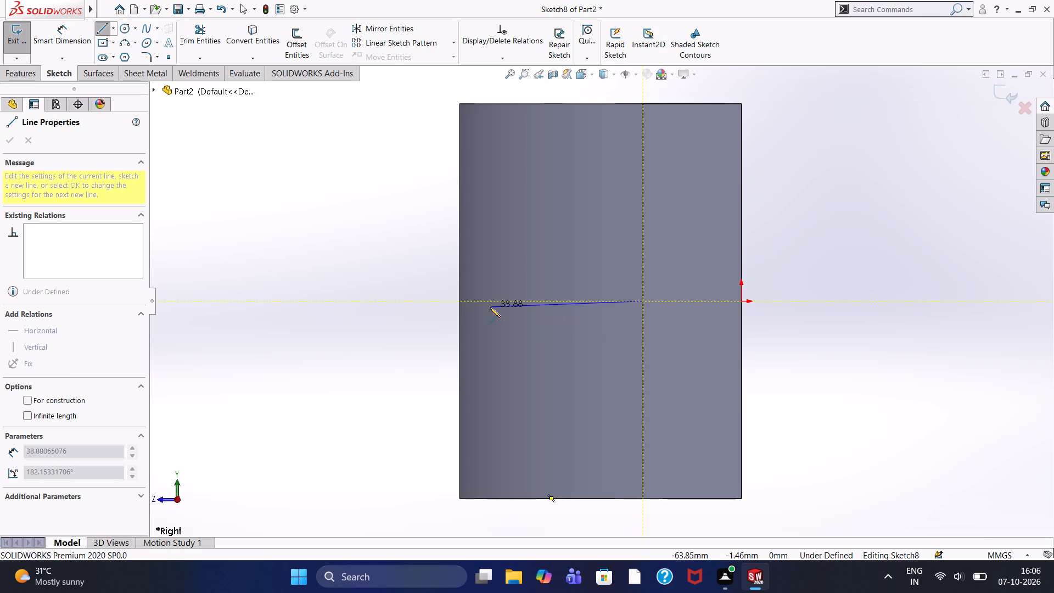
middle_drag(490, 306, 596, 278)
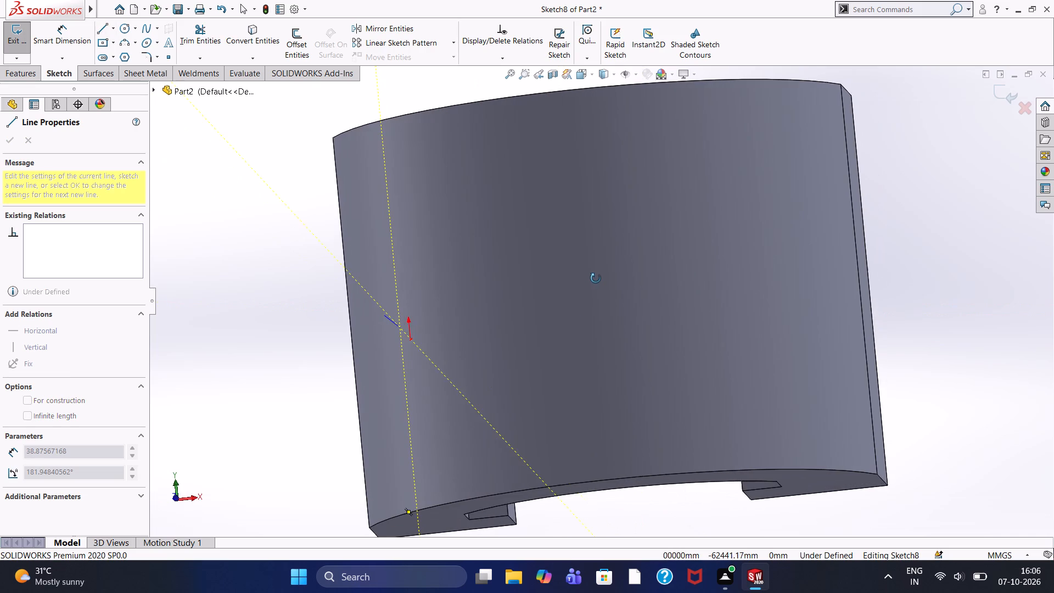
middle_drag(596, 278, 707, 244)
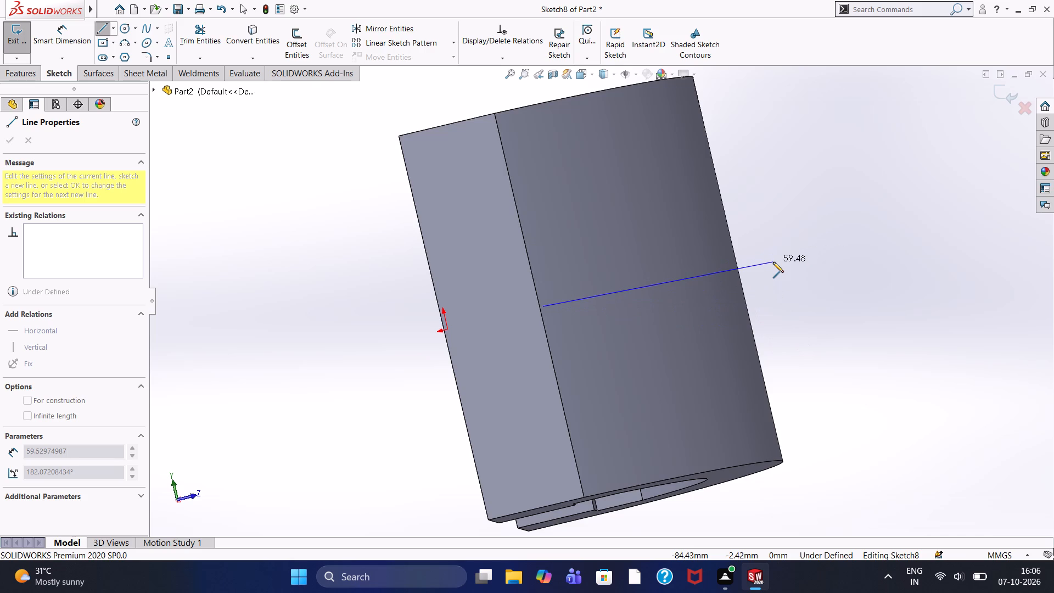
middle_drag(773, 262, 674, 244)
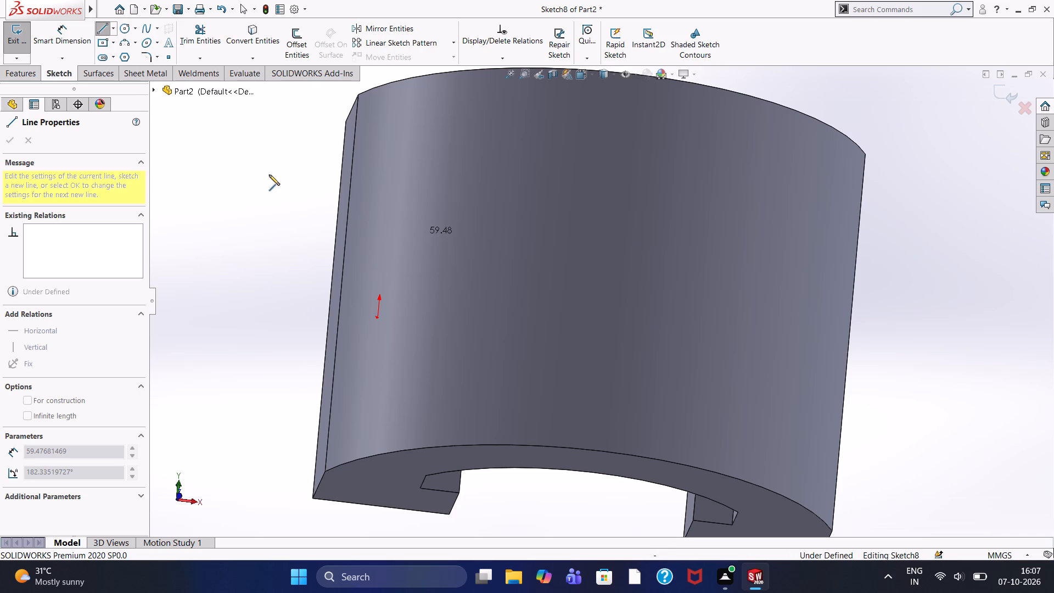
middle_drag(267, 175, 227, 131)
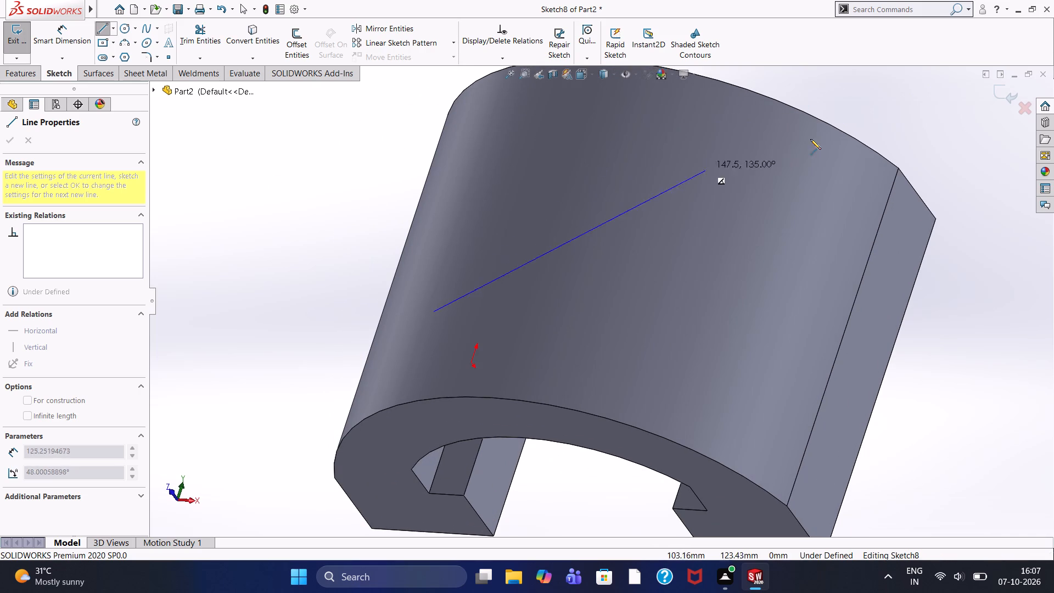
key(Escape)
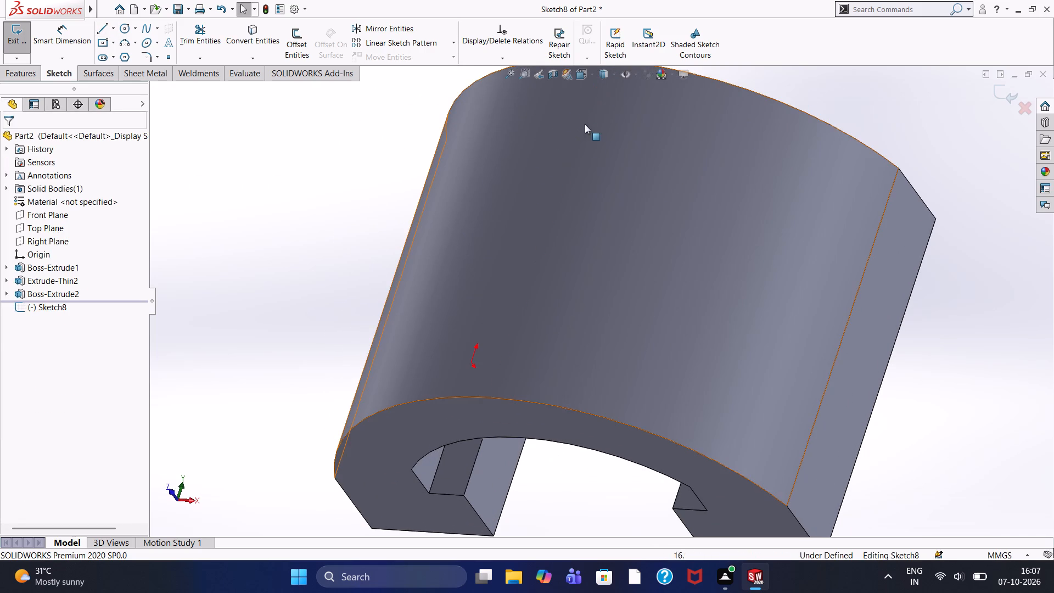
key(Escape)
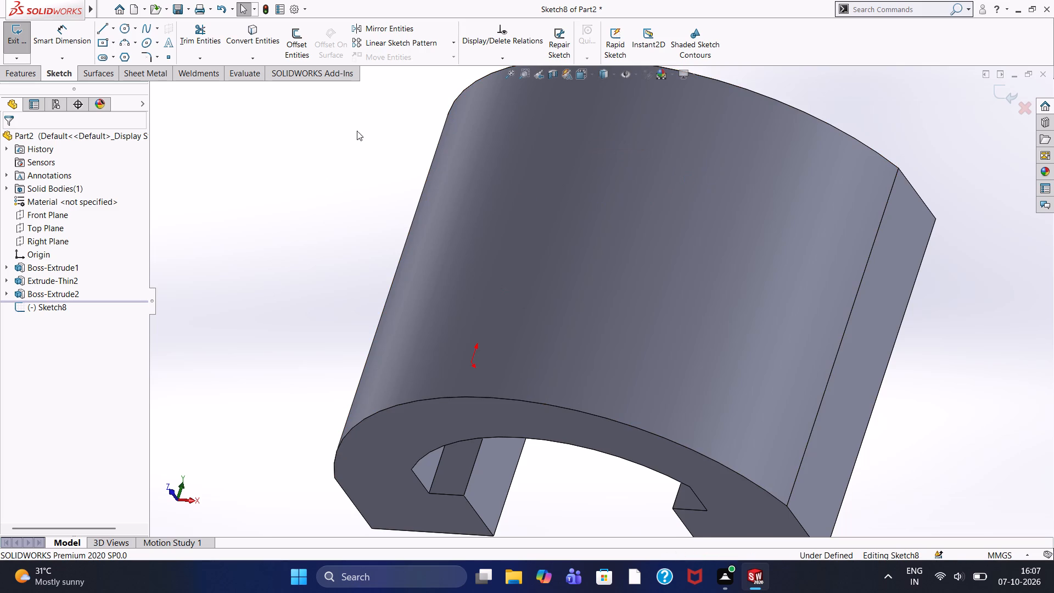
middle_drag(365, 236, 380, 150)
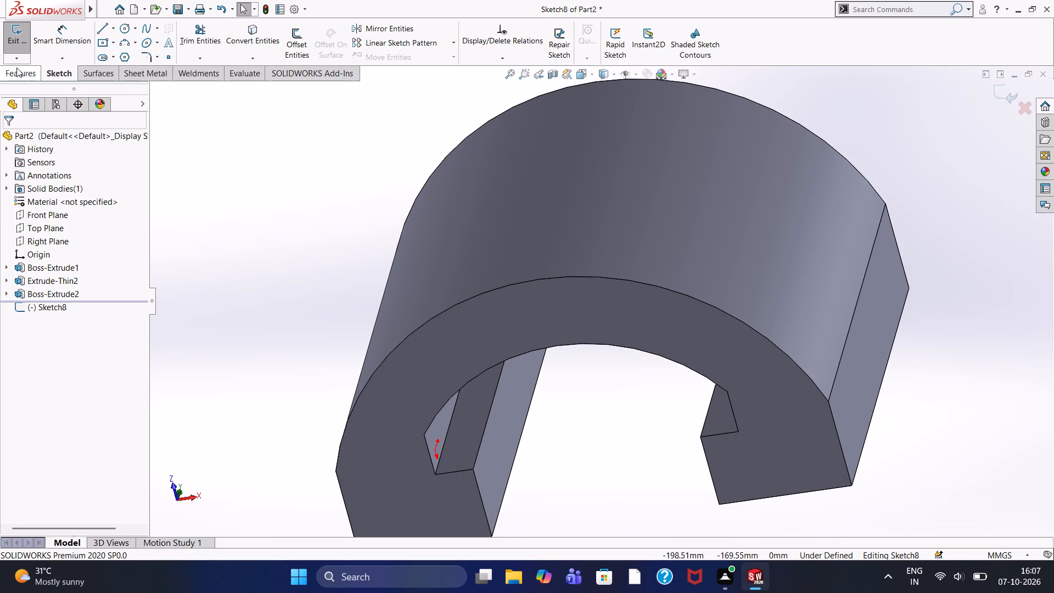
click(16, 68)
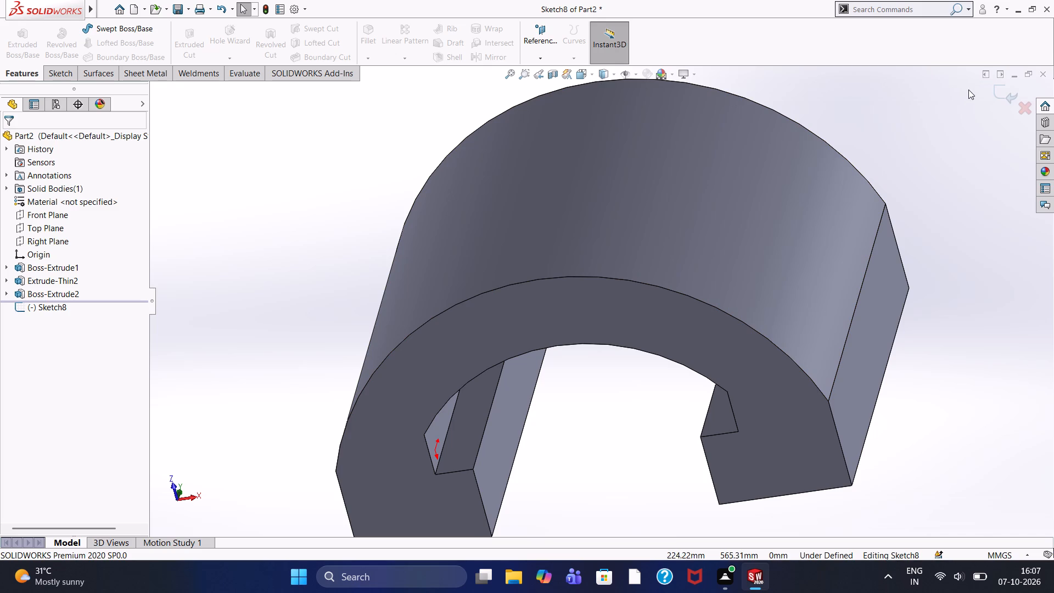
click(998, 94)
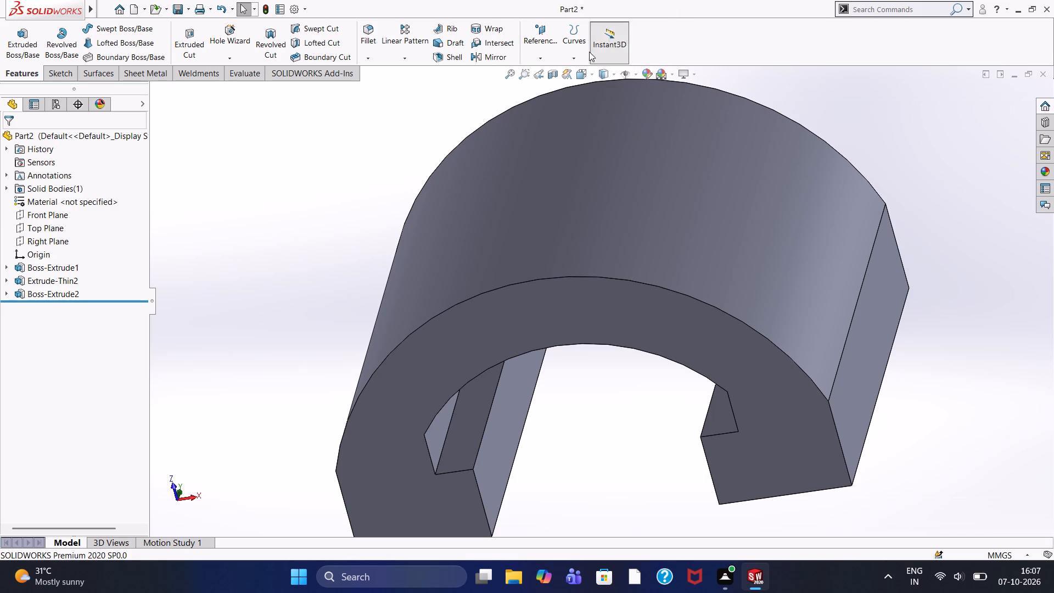
Create a reference plane offset 28 mm from the Top Plane, with the offset direction flipped.
click(548, 58)
click(548, 67)
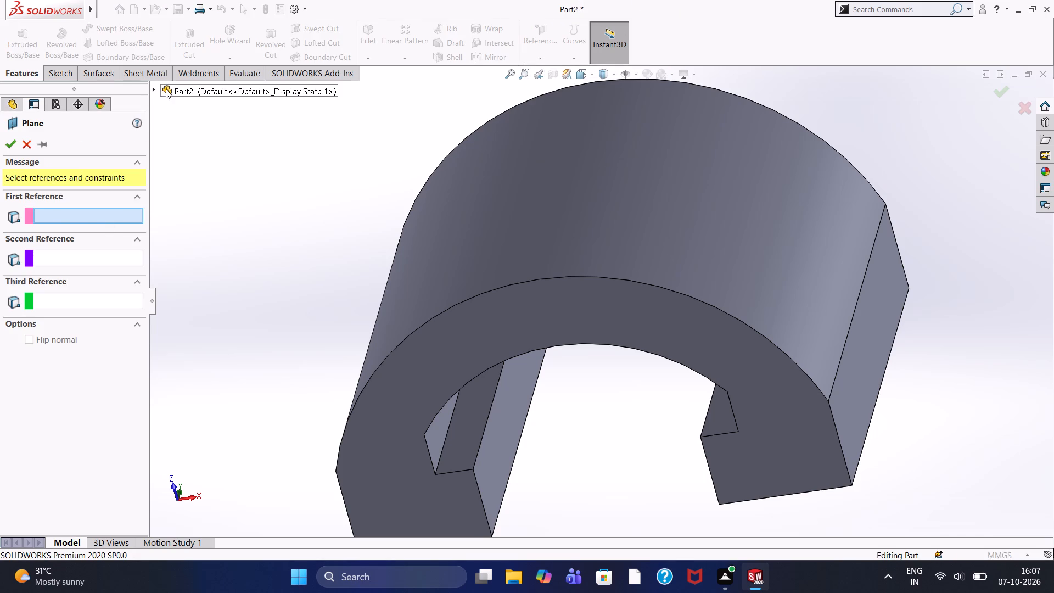
click(156, 92)
middle_drag(333, 202, 345, 200)
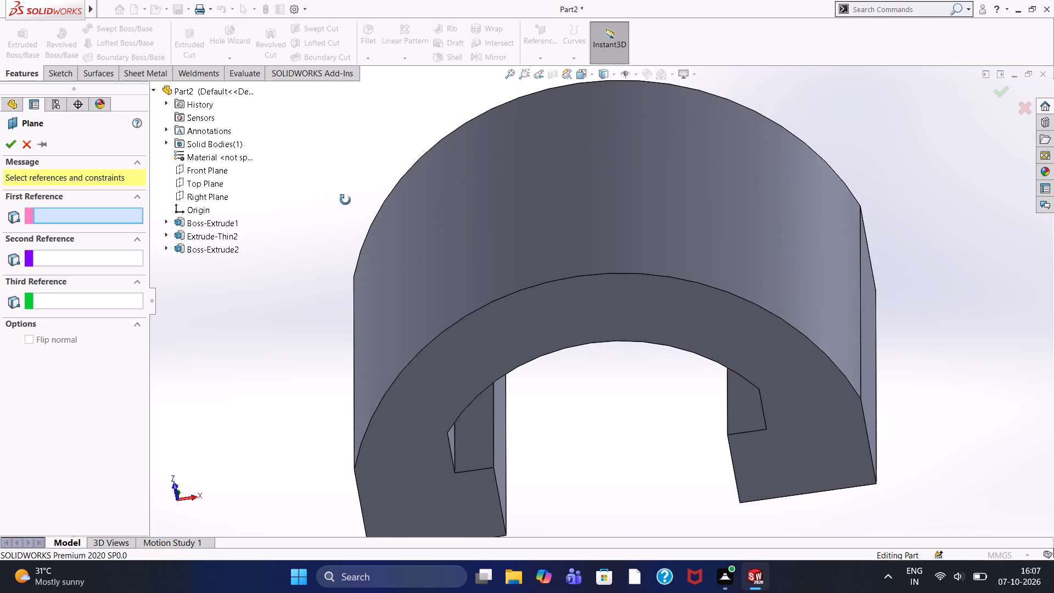
middle_drag(345, 200, 347, 168)
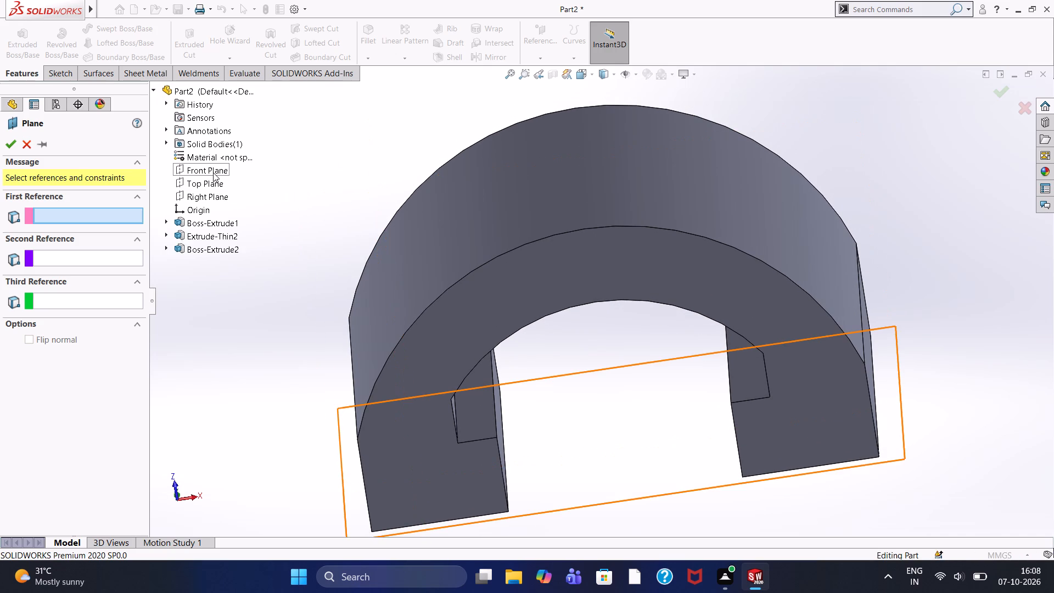
click(214, 181)
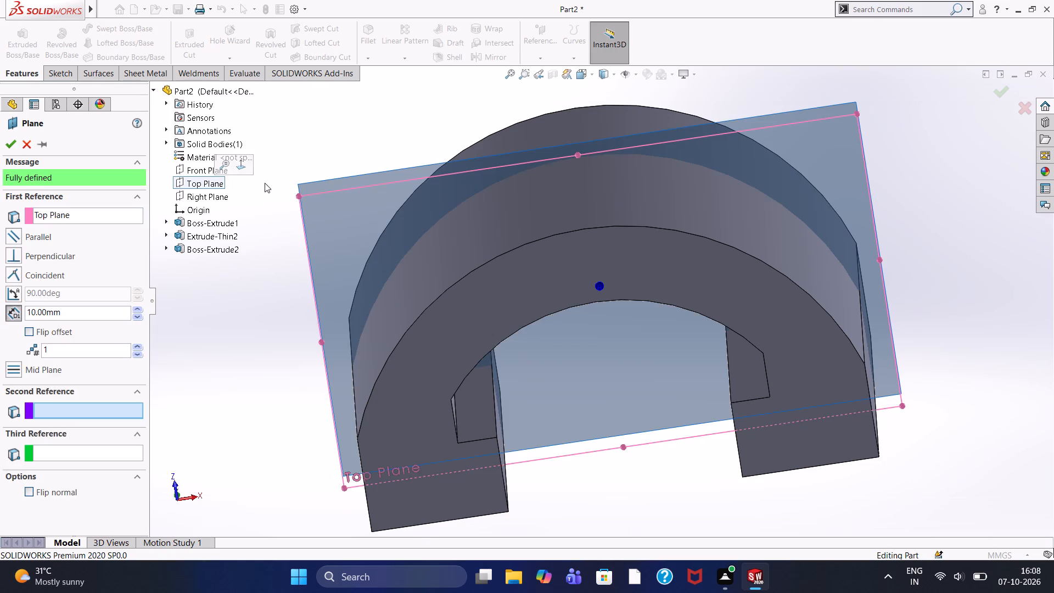
middle_drag(271, 234, 332, 303)
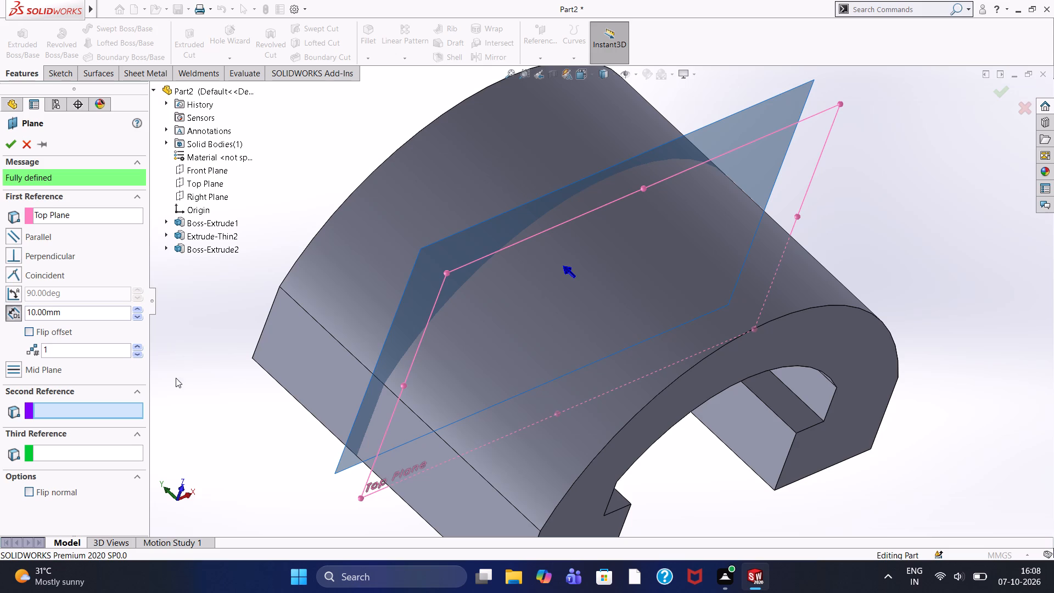
click(27, 325)
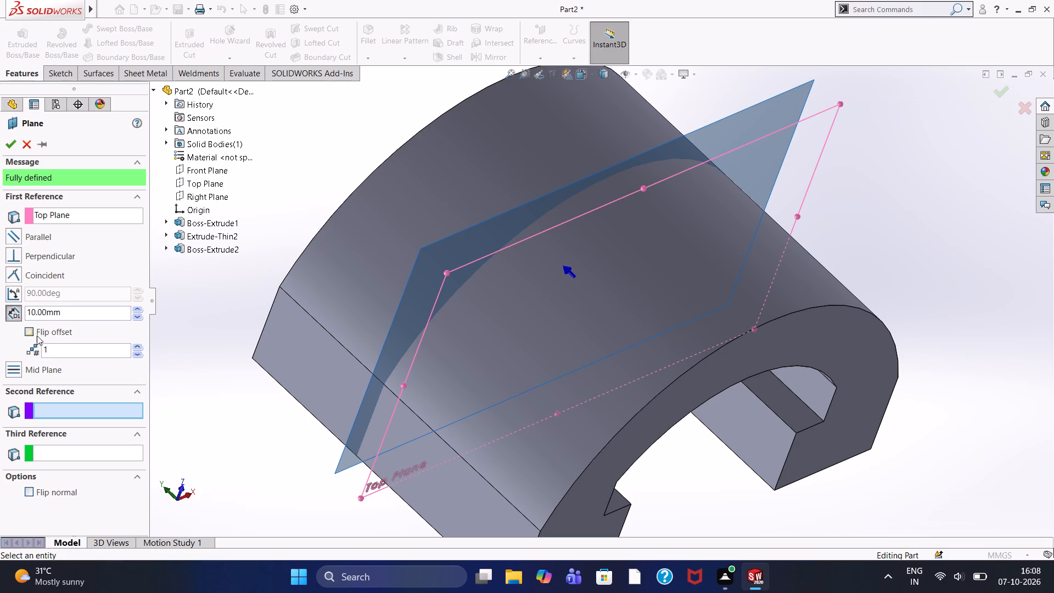
click(31, 332)
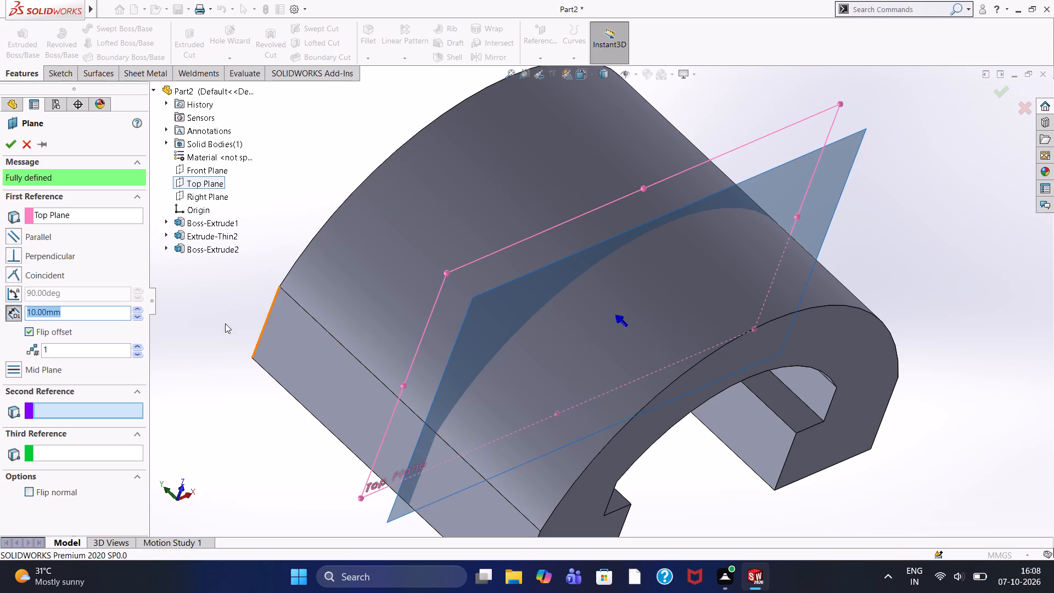
click(136, 306)
double_click(136, 306)
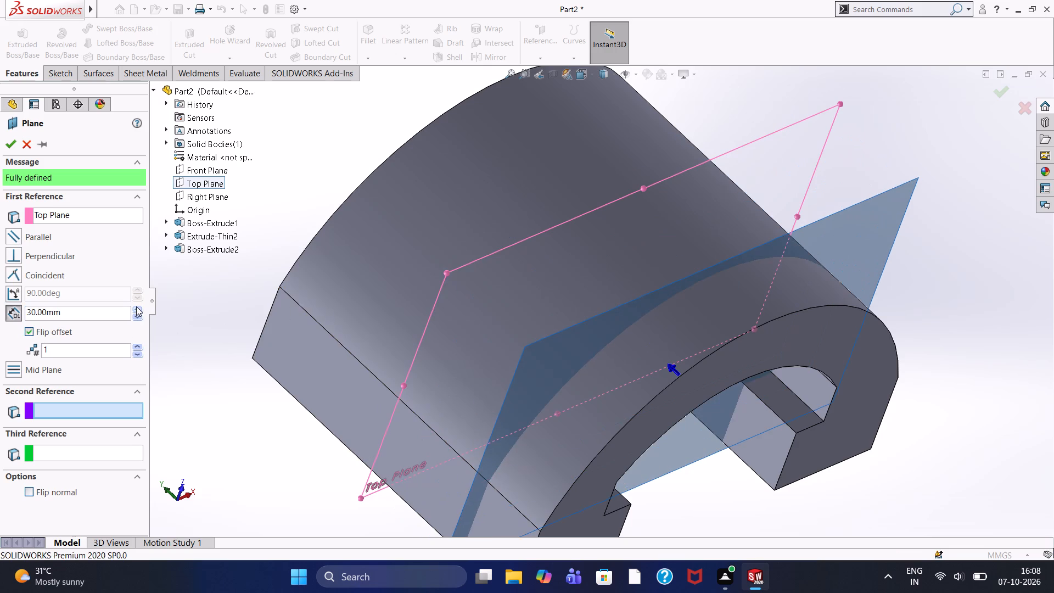
click(136, 306)
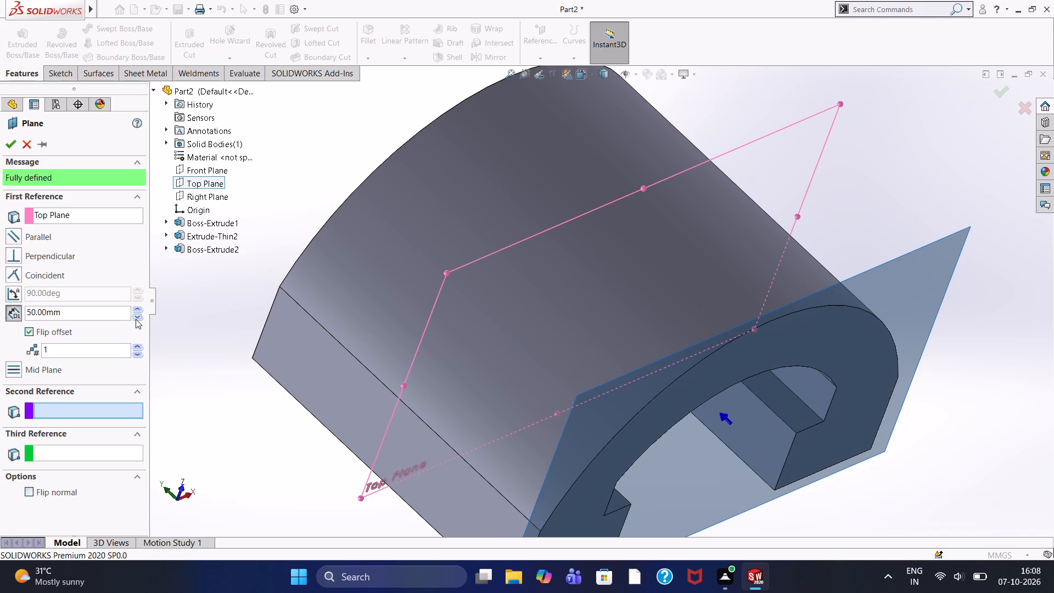
click(136, 319)
click(136, 319)
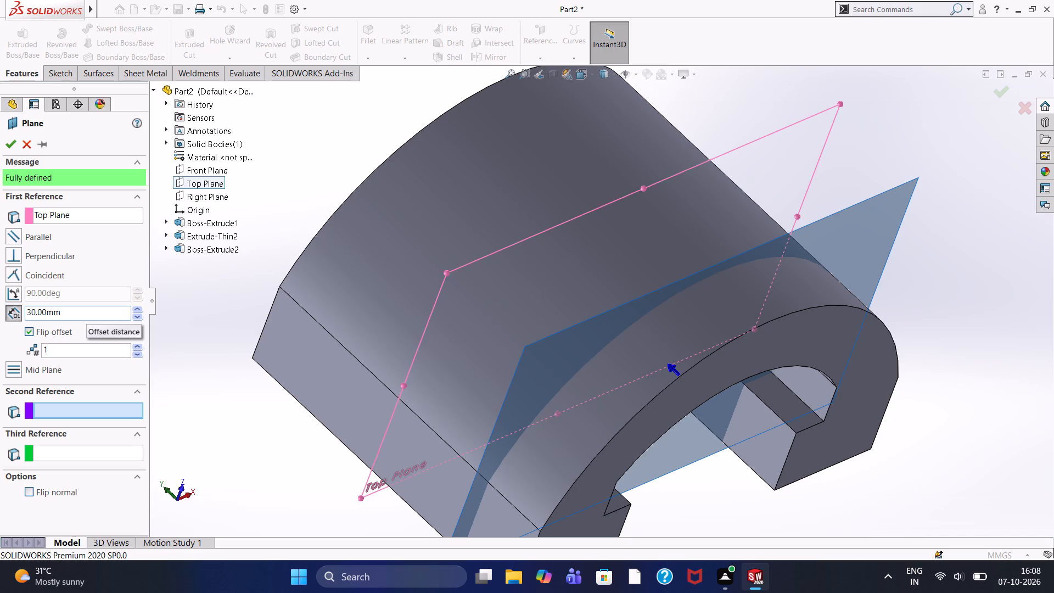
drag(86, 315, 1, 344)
key(2)
key(8)
key(Return)
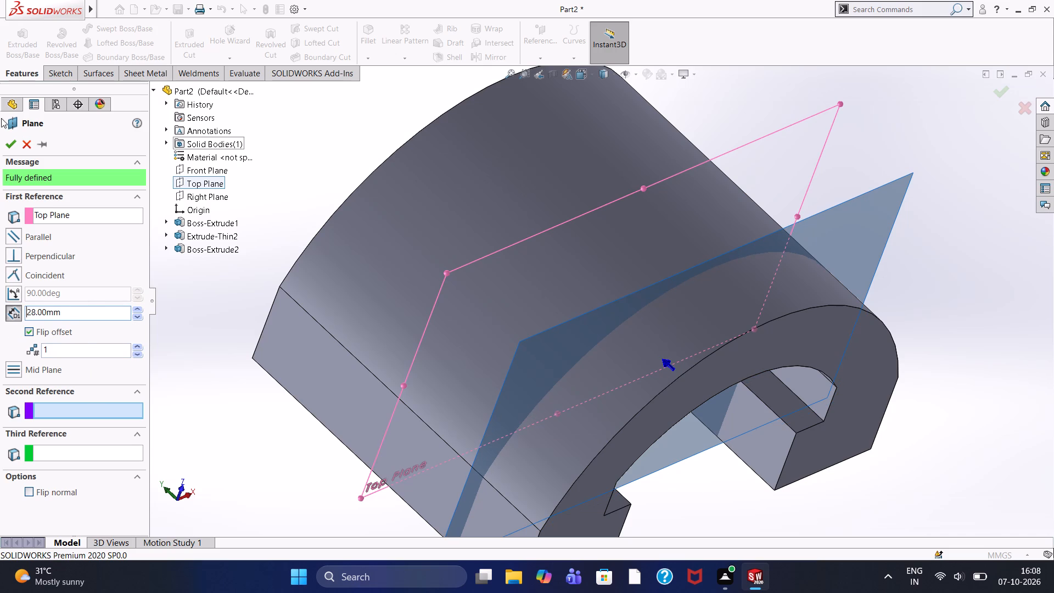
click(5, 147)
click(300, 193)
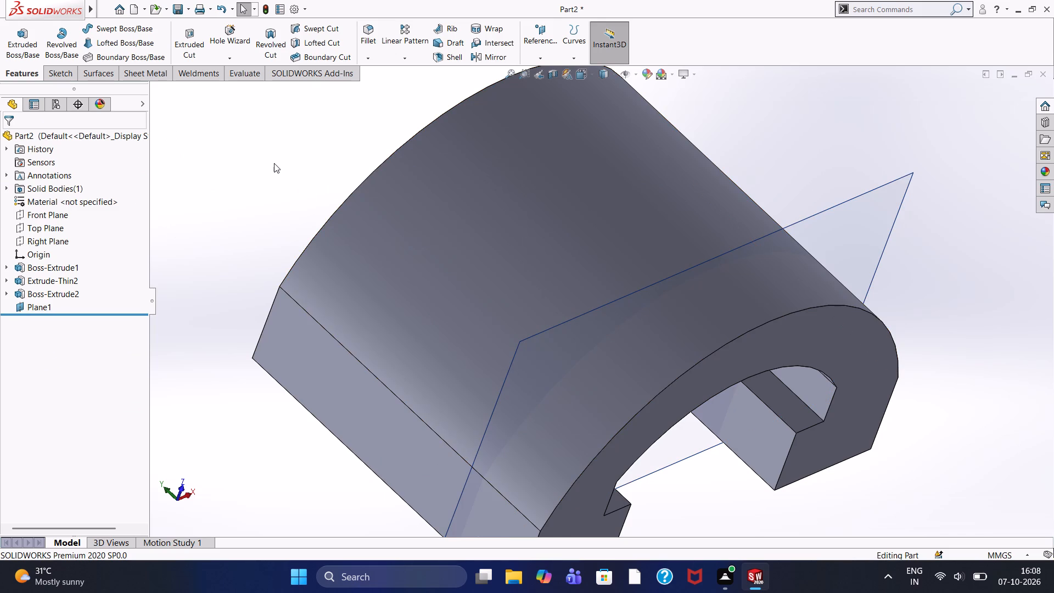
Start a sketch on the 28 mm offset plane and view it squarely with the arch upright.
middle_drag(275, 163, 242, 139)
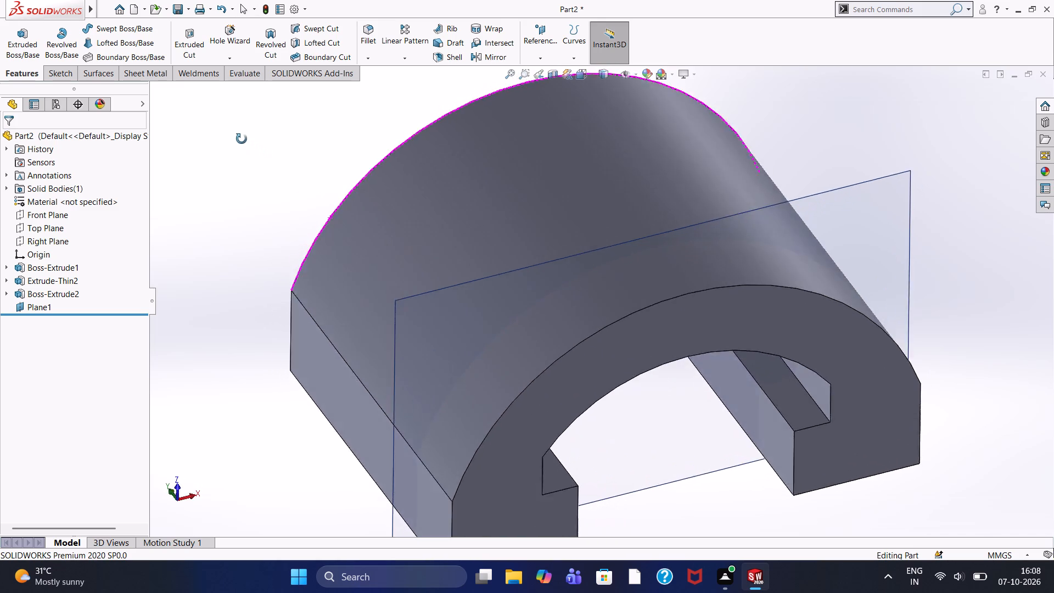
middle_drag(242, 139, 218, 94)
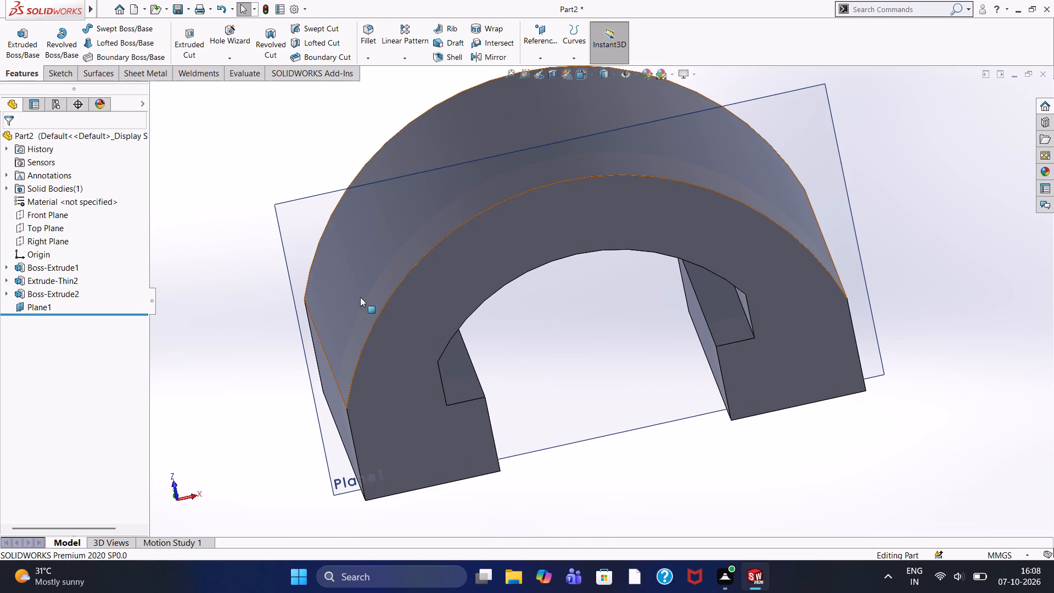
click(298, 229)
click(343, 197)
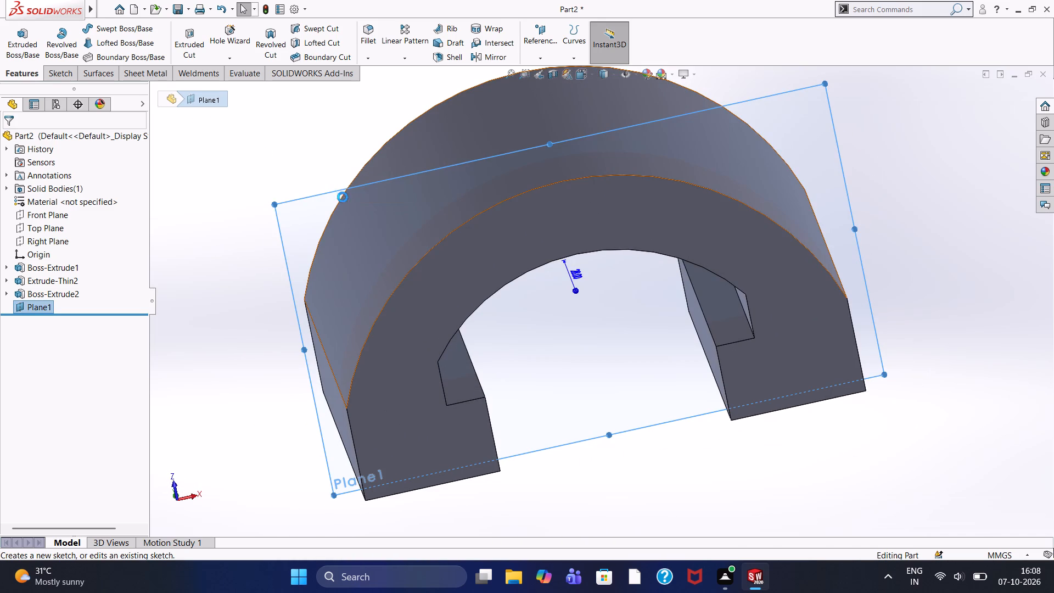
key(ctrl+8)
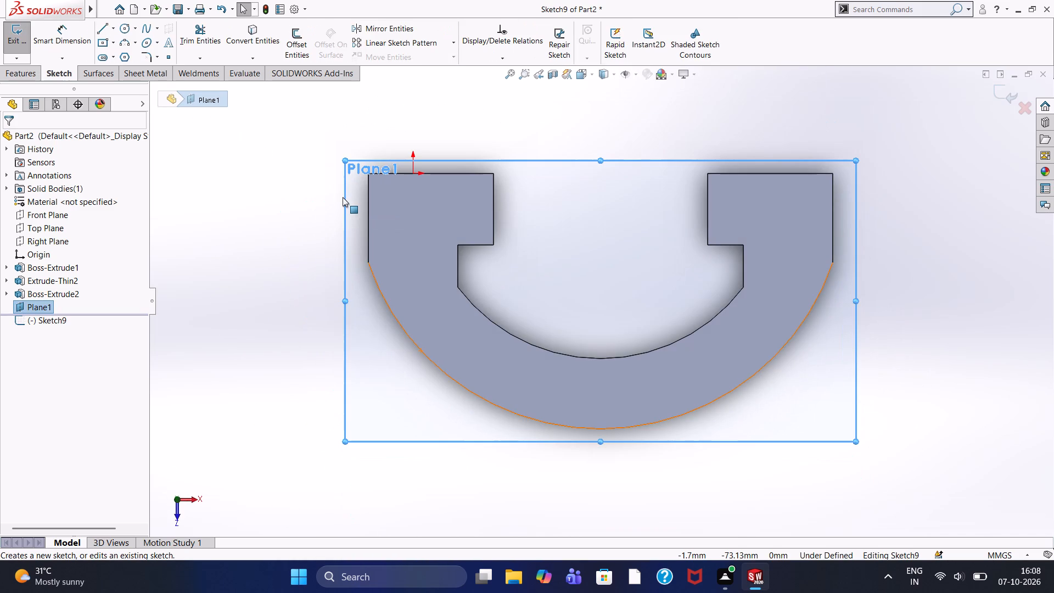
key(ctrl+9)
key(ctrl+9)
key(ctrl+8)
click(279, 314)
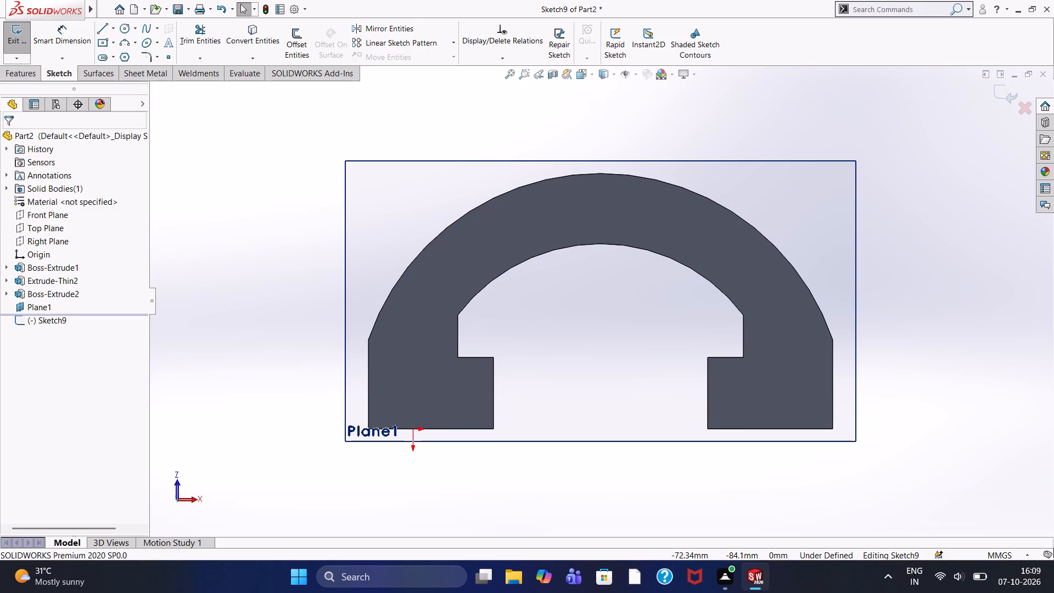
Sketch a three-point arc along the arch's outer edge, with a chord of about 120 mm and a radius of about 69 mm.
click(125, 45)
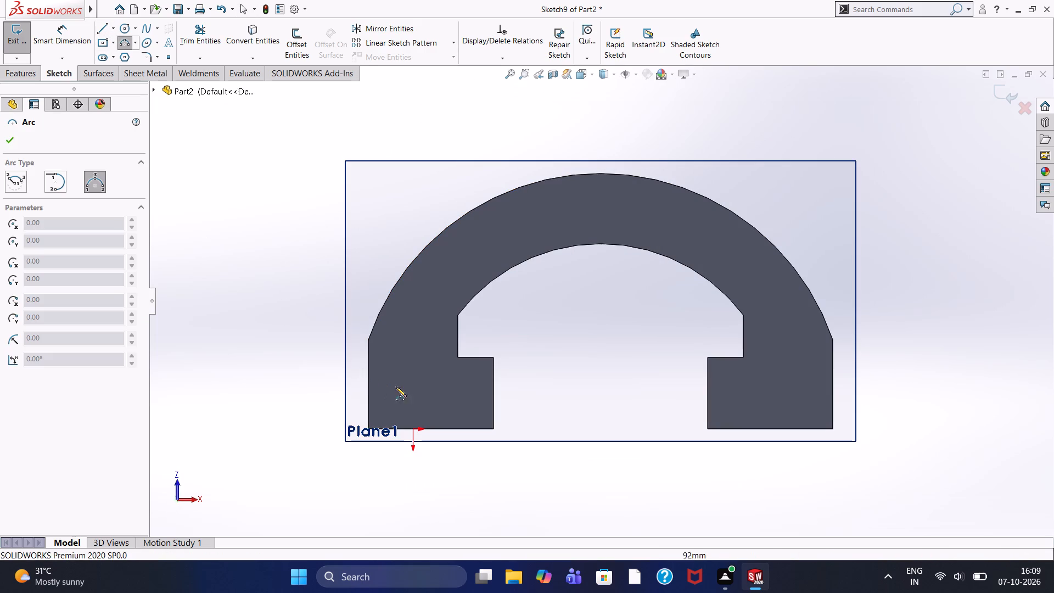
click(386, 301)
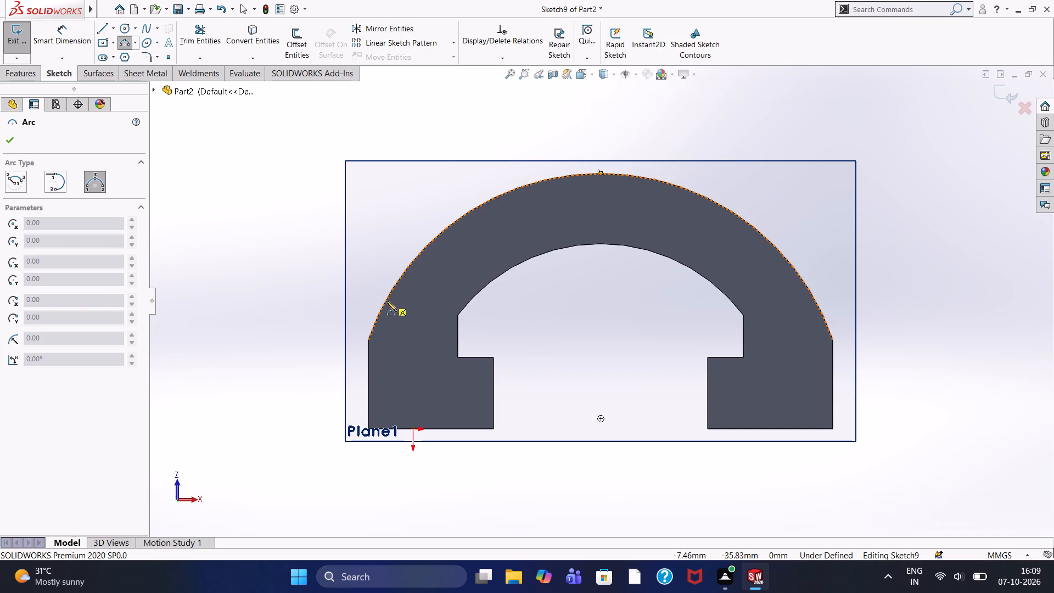
click(817, 303)
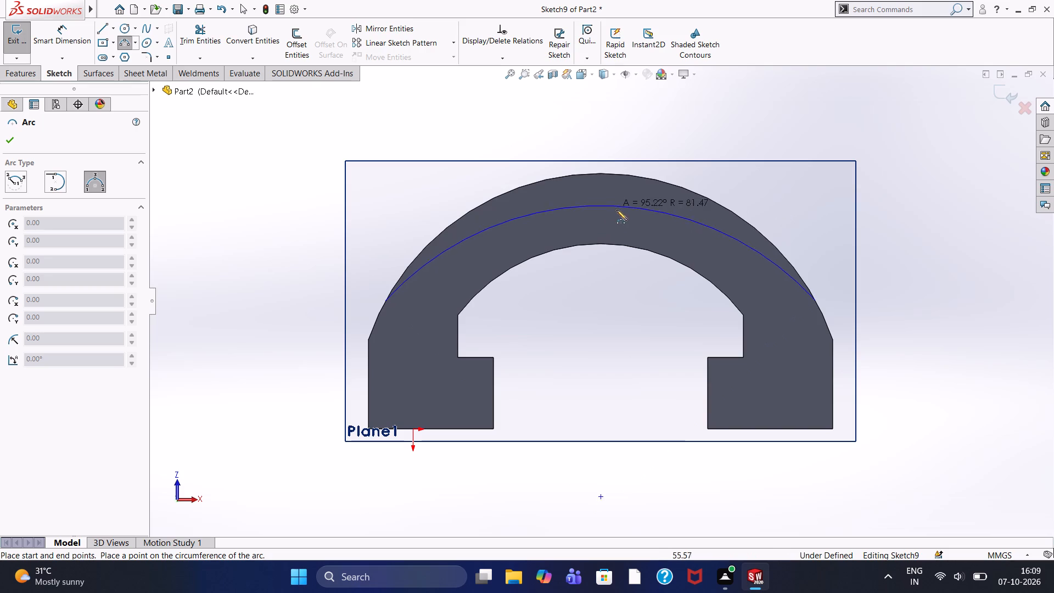
click(604, 176)
right_click(317, 125)
click(332, 134)
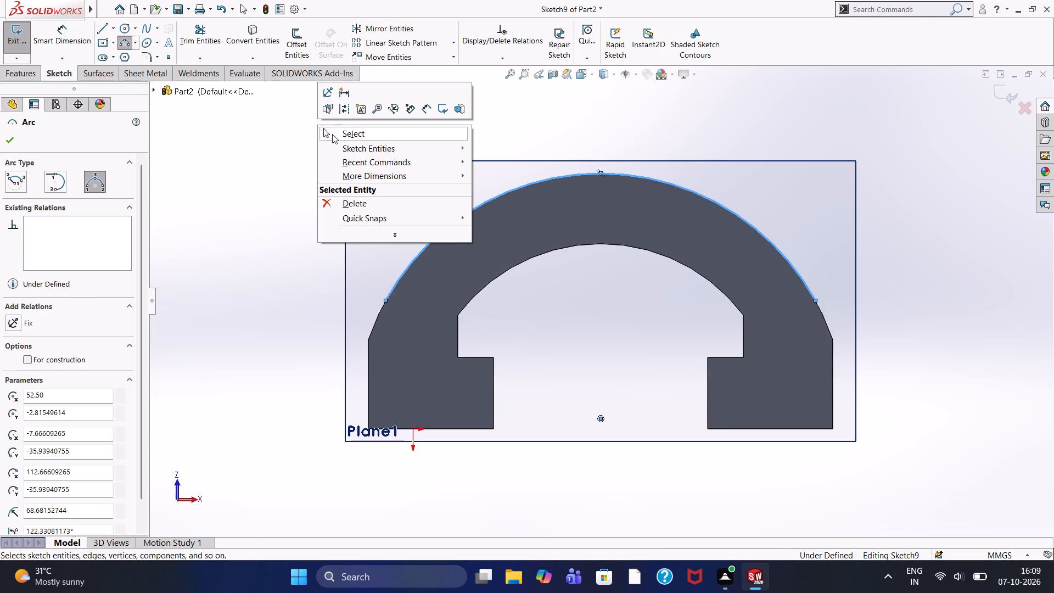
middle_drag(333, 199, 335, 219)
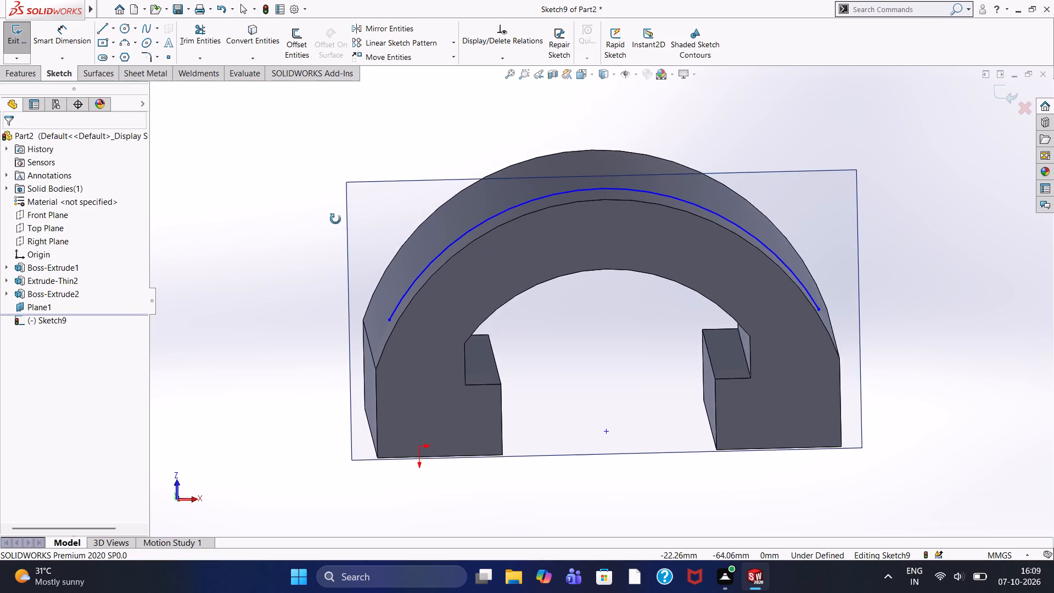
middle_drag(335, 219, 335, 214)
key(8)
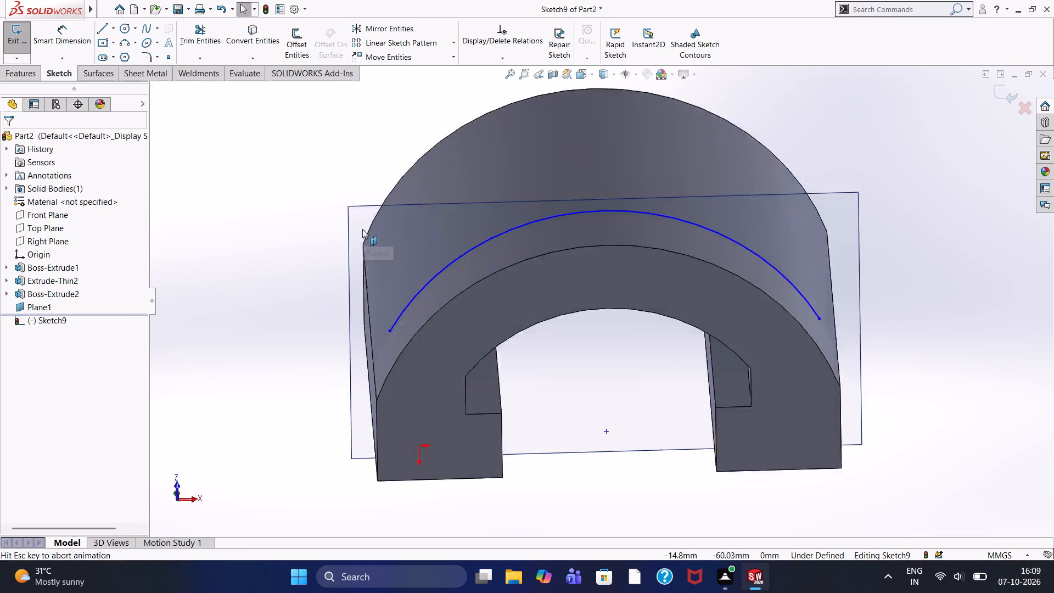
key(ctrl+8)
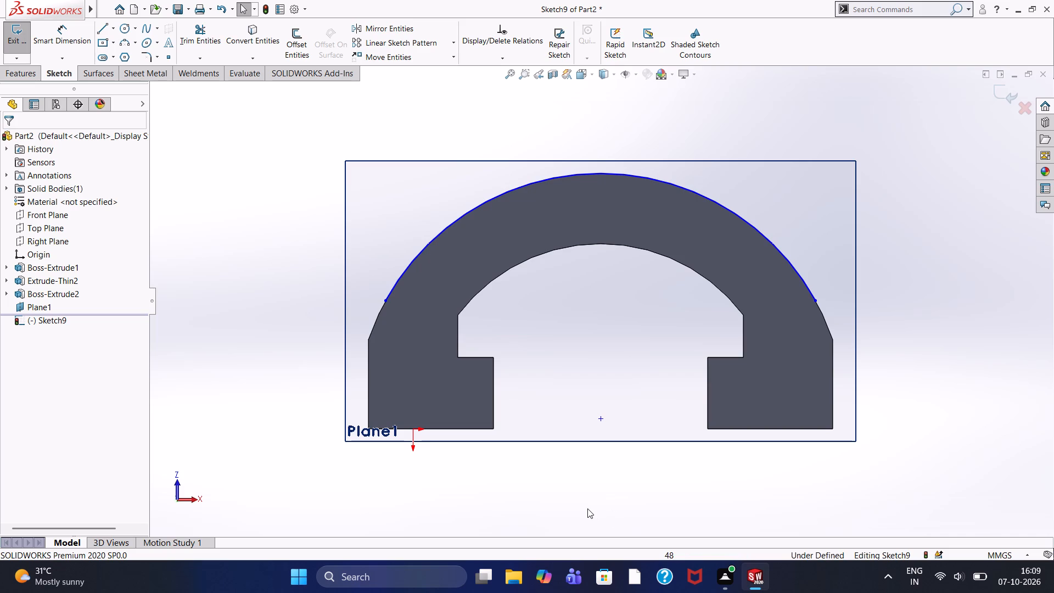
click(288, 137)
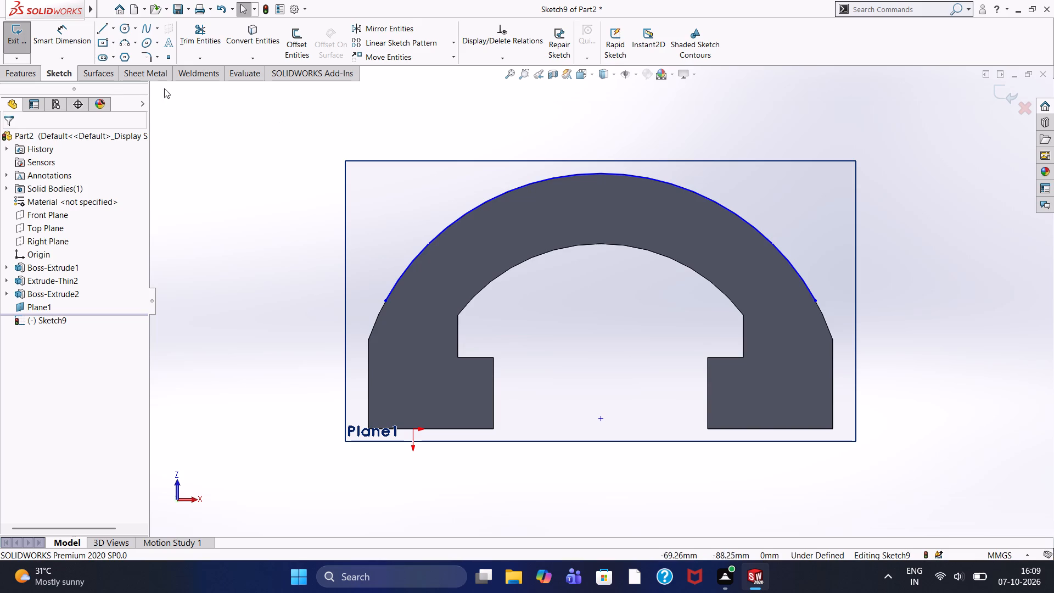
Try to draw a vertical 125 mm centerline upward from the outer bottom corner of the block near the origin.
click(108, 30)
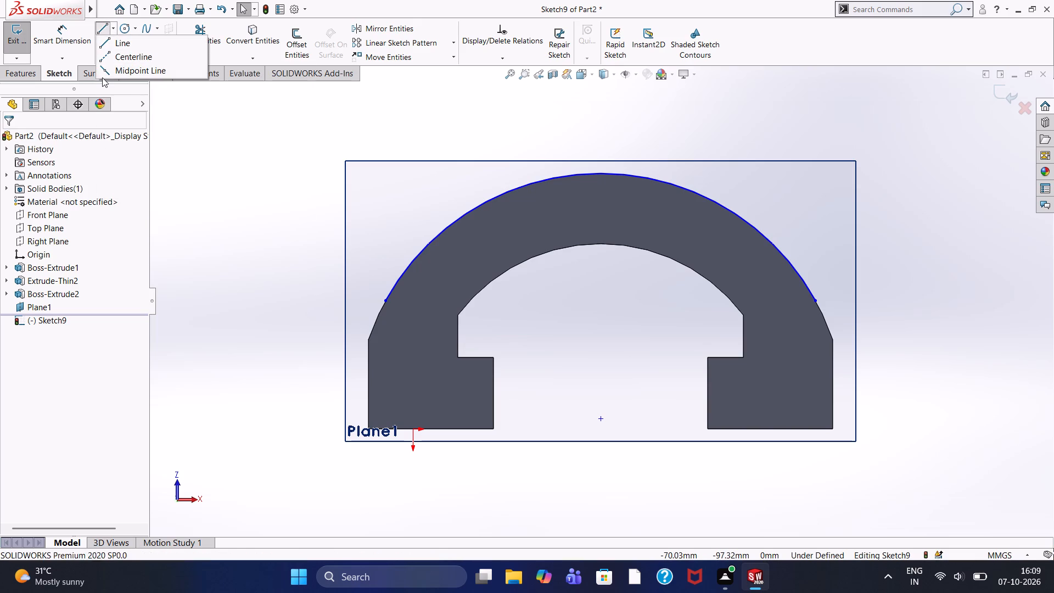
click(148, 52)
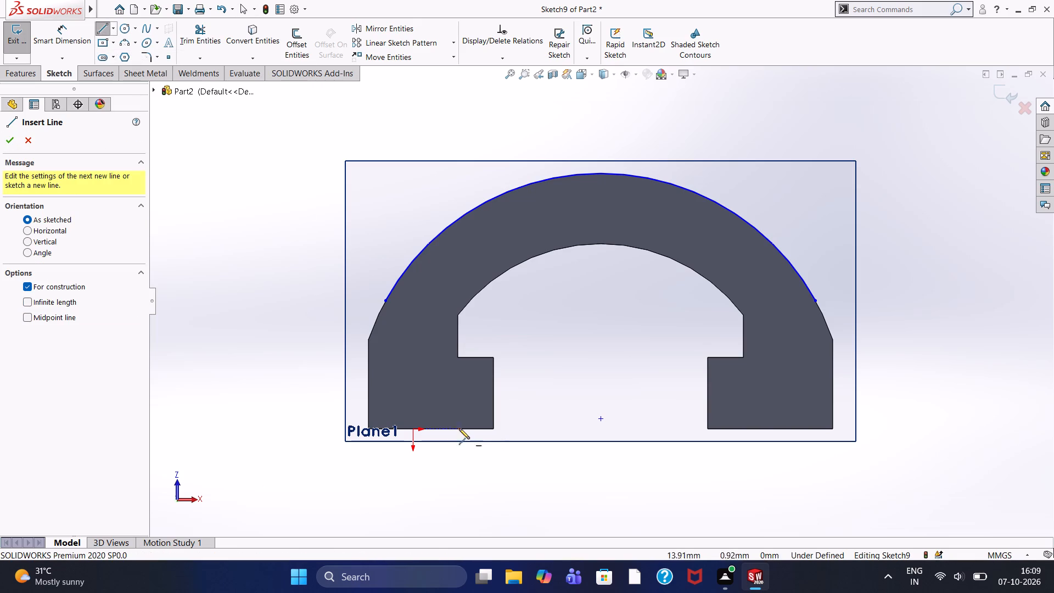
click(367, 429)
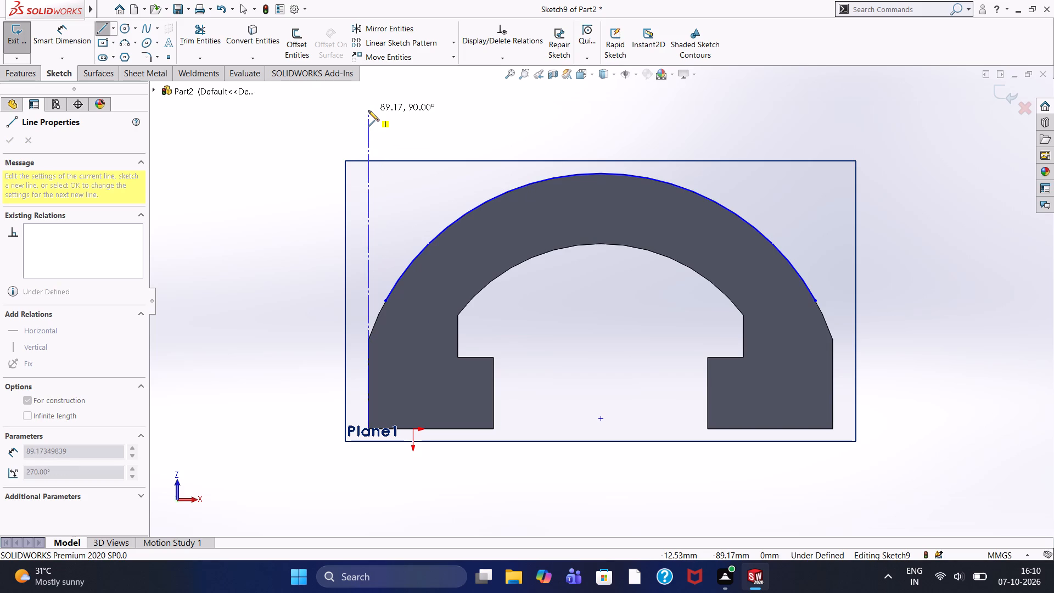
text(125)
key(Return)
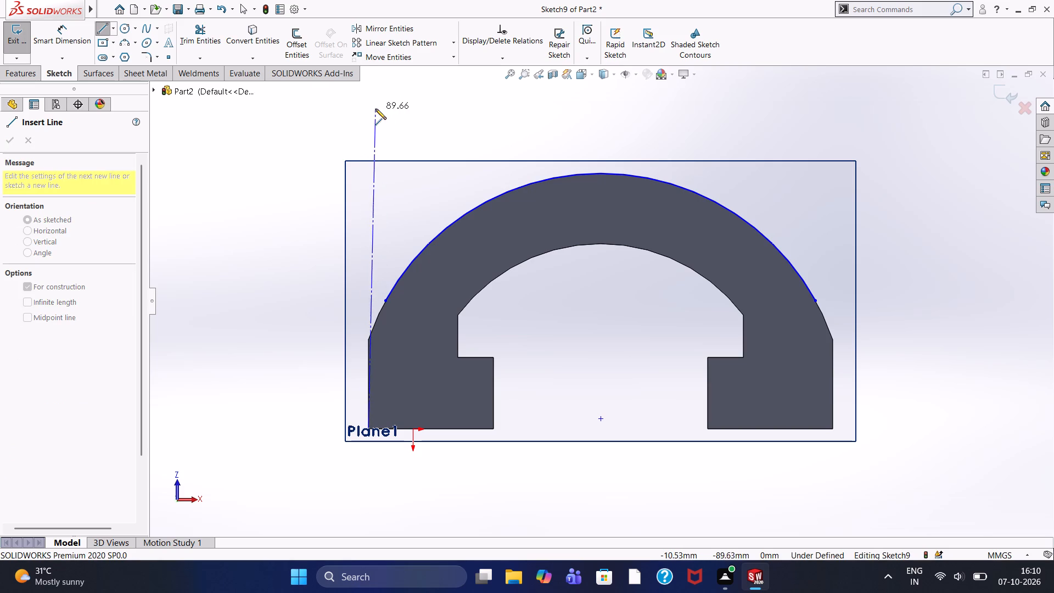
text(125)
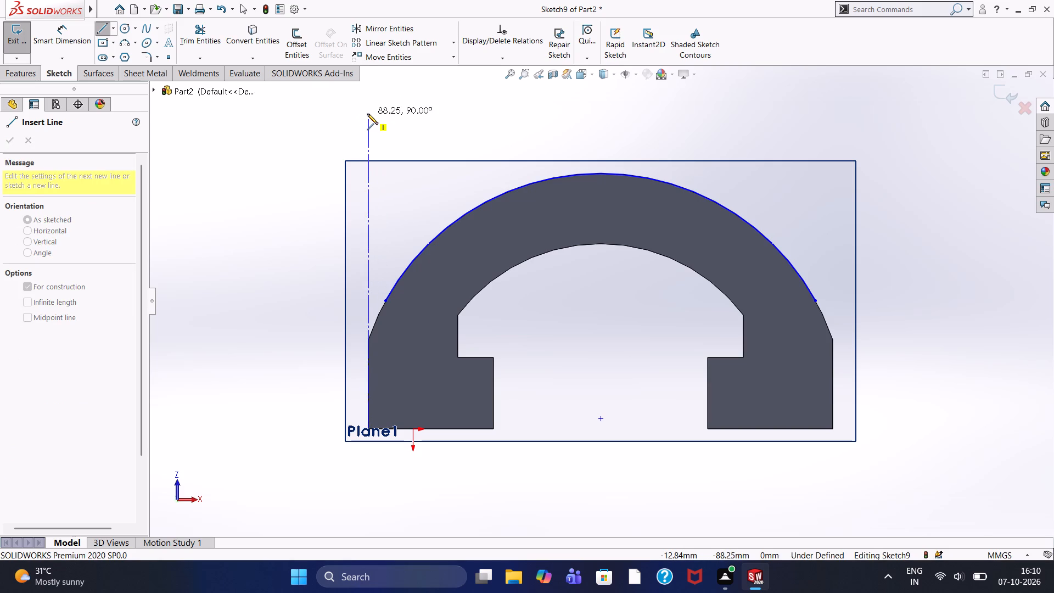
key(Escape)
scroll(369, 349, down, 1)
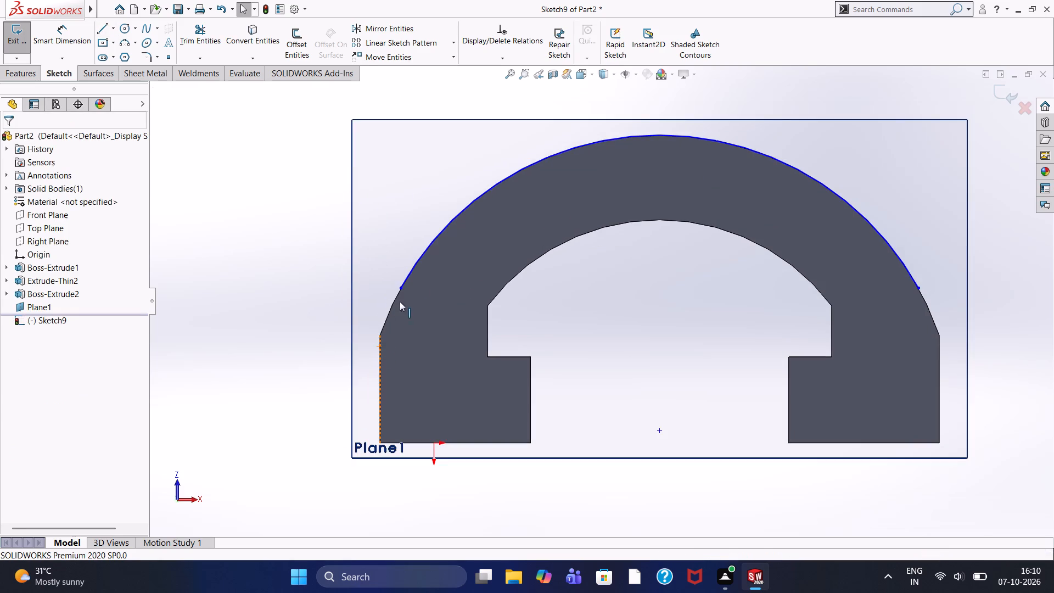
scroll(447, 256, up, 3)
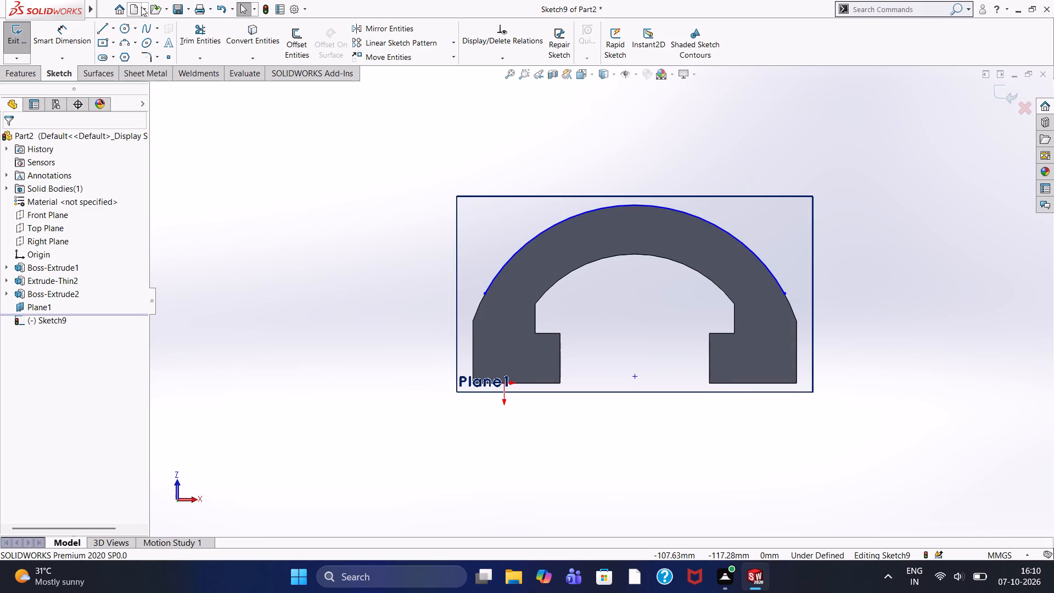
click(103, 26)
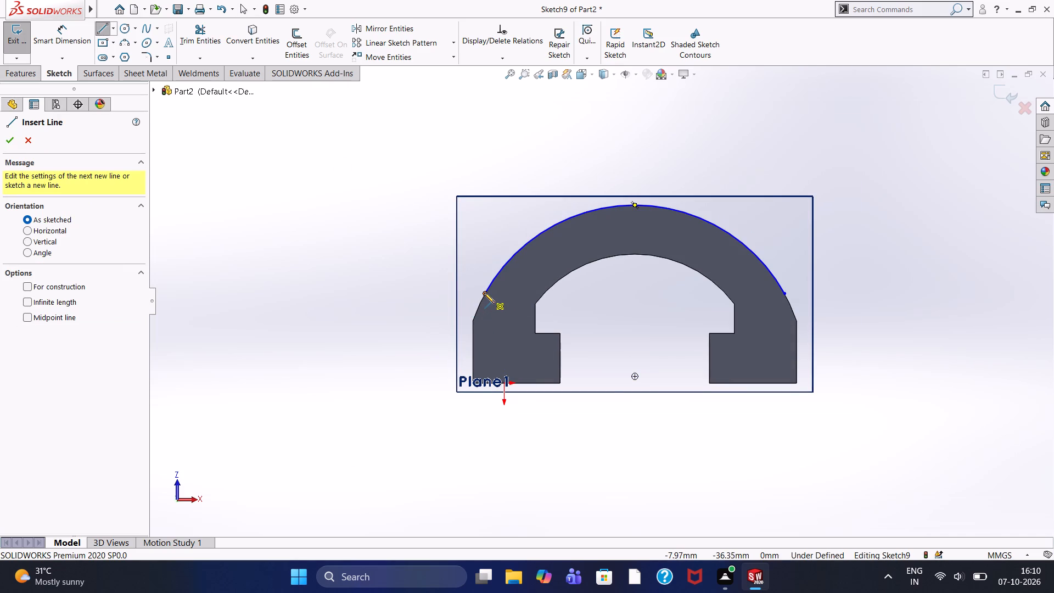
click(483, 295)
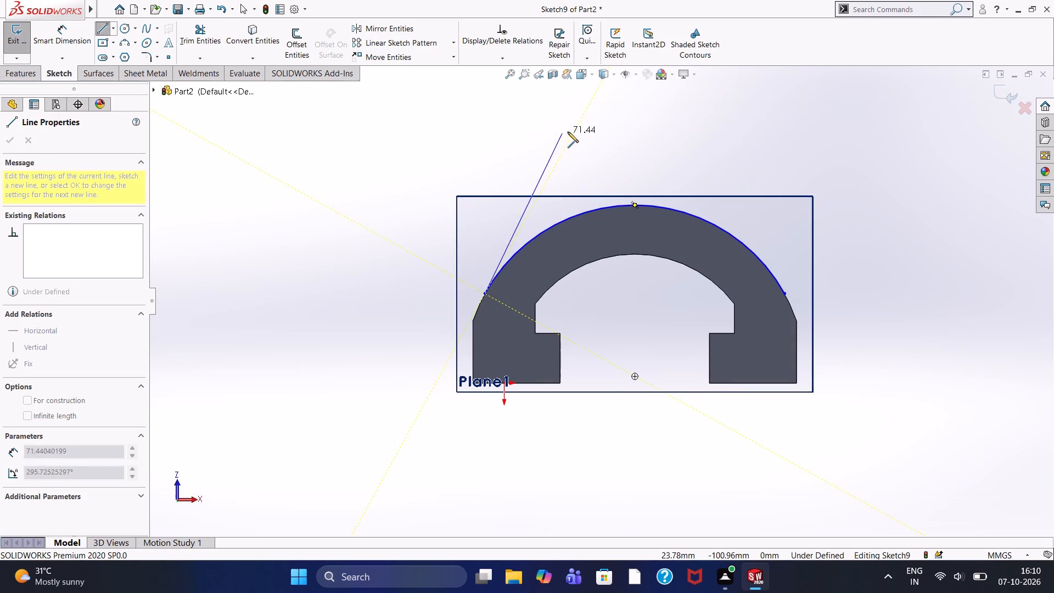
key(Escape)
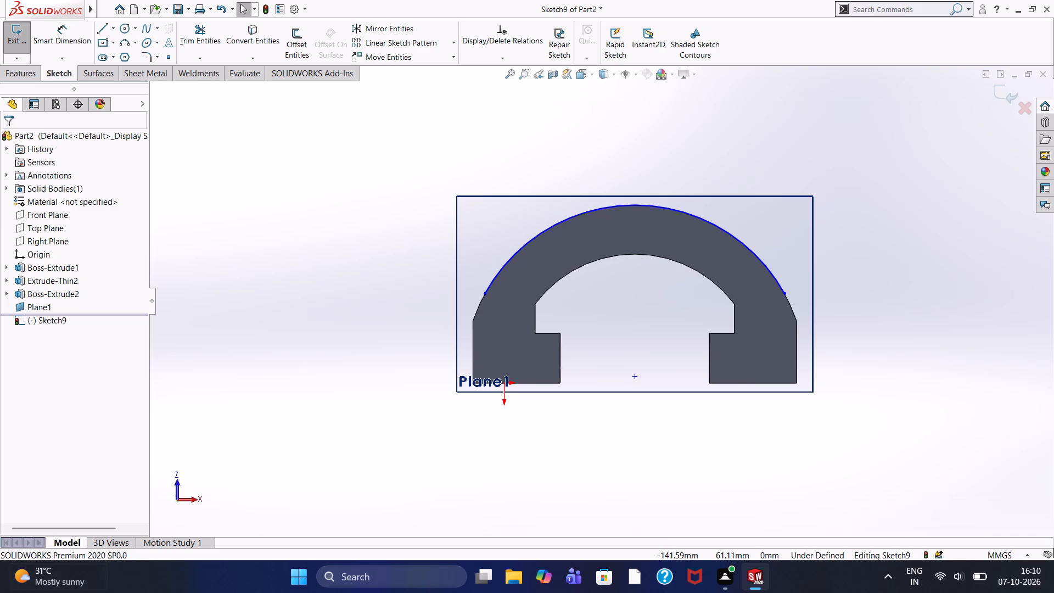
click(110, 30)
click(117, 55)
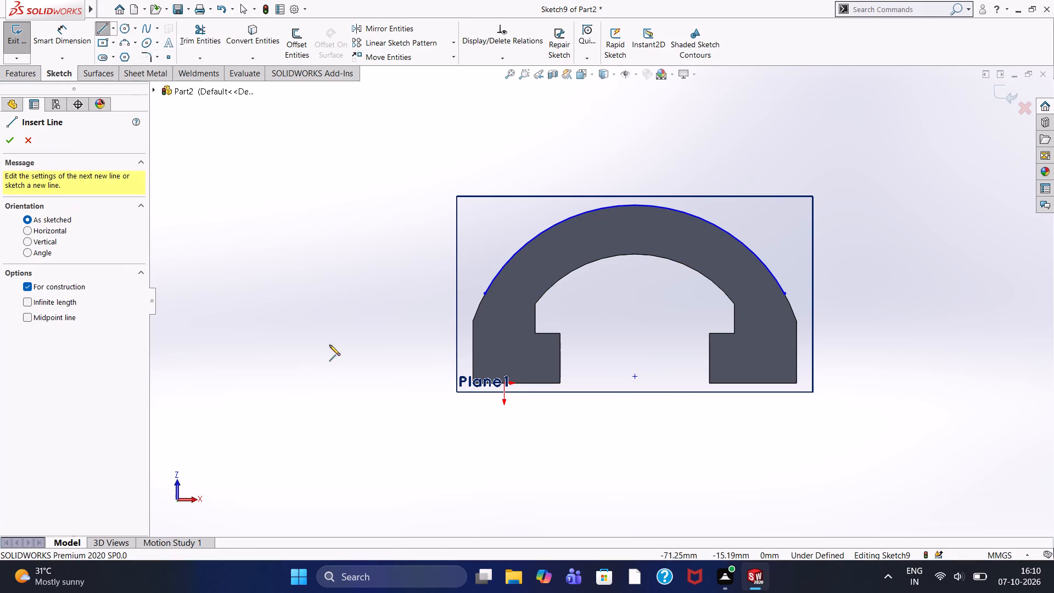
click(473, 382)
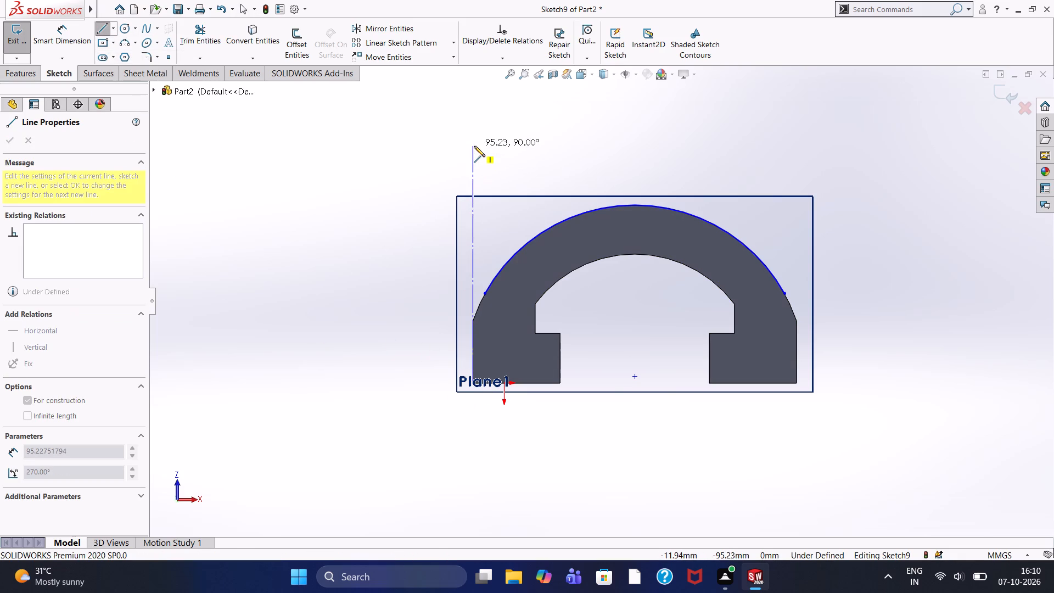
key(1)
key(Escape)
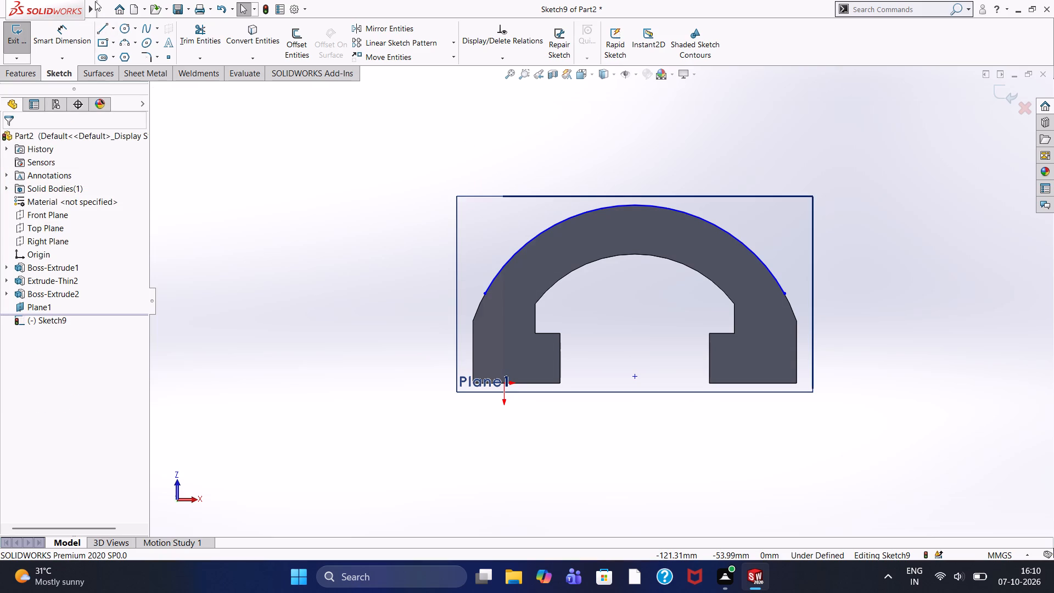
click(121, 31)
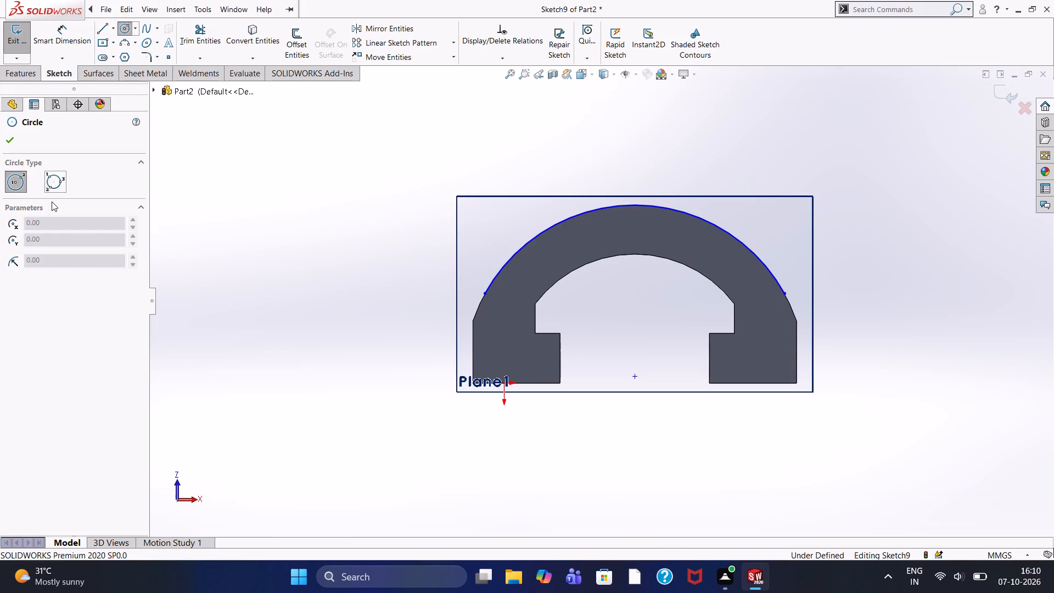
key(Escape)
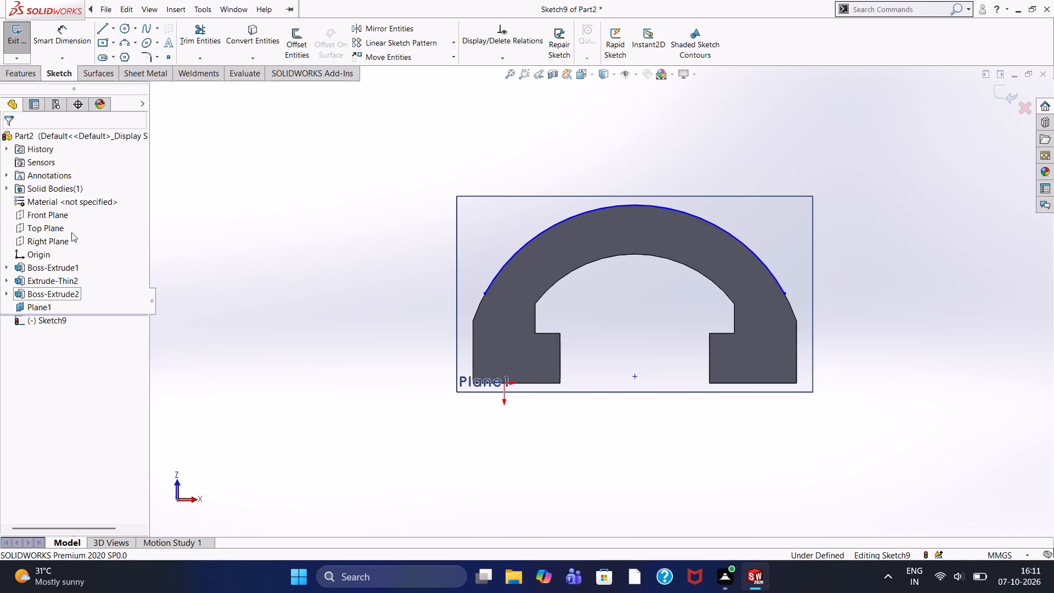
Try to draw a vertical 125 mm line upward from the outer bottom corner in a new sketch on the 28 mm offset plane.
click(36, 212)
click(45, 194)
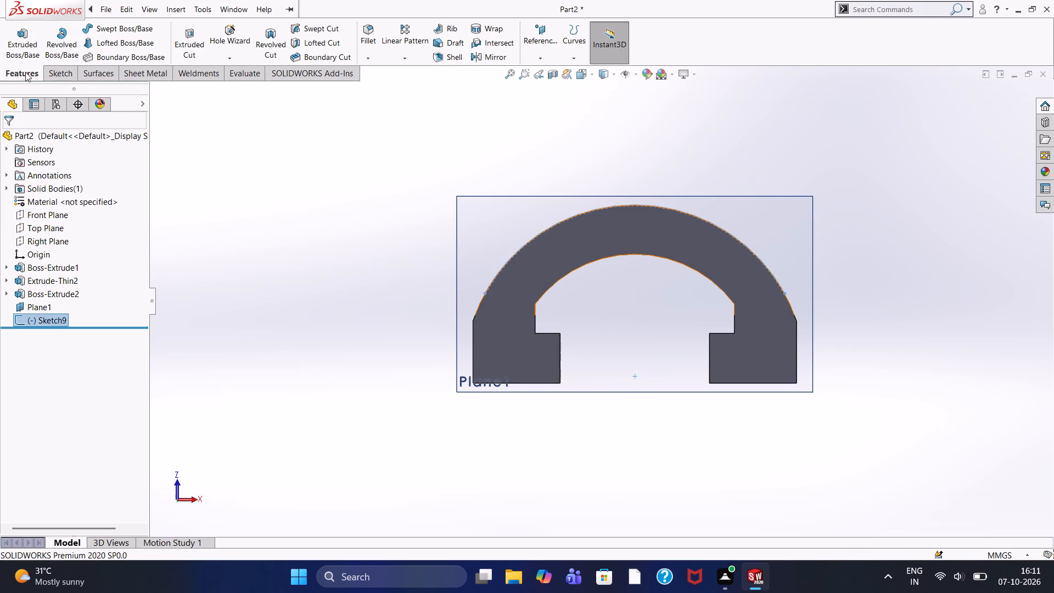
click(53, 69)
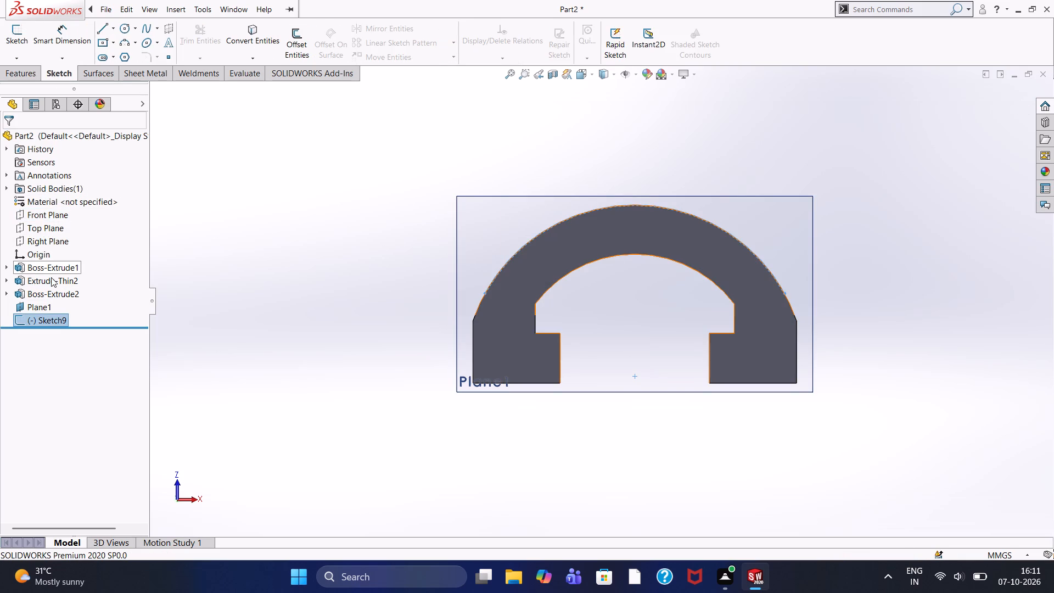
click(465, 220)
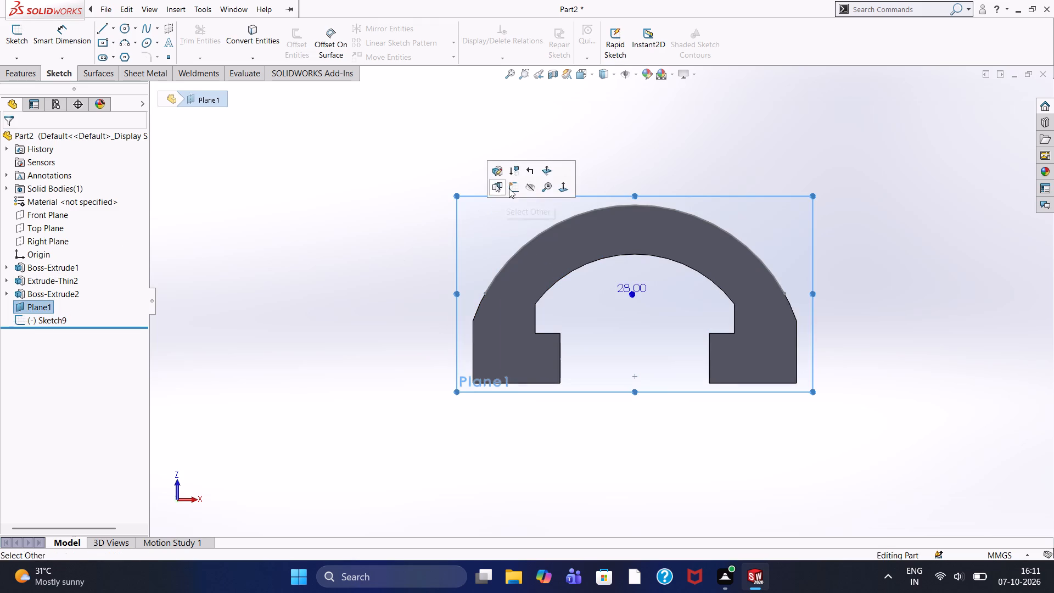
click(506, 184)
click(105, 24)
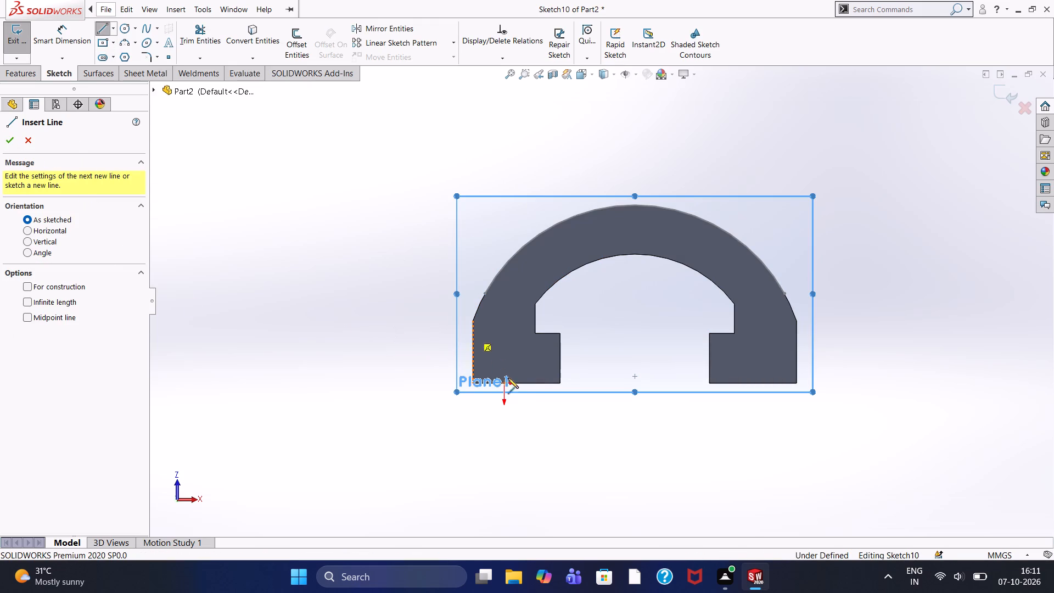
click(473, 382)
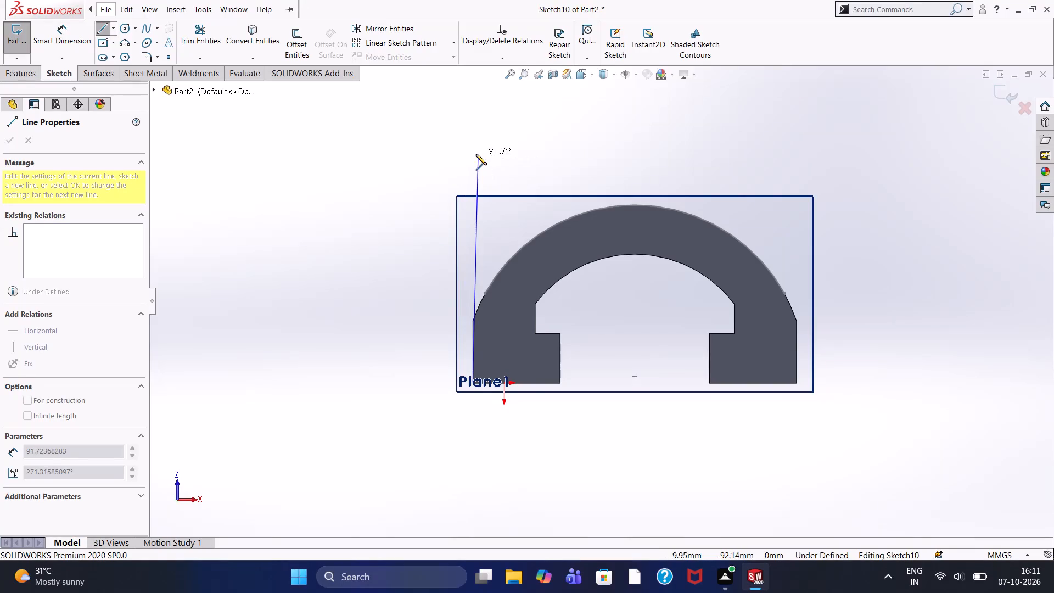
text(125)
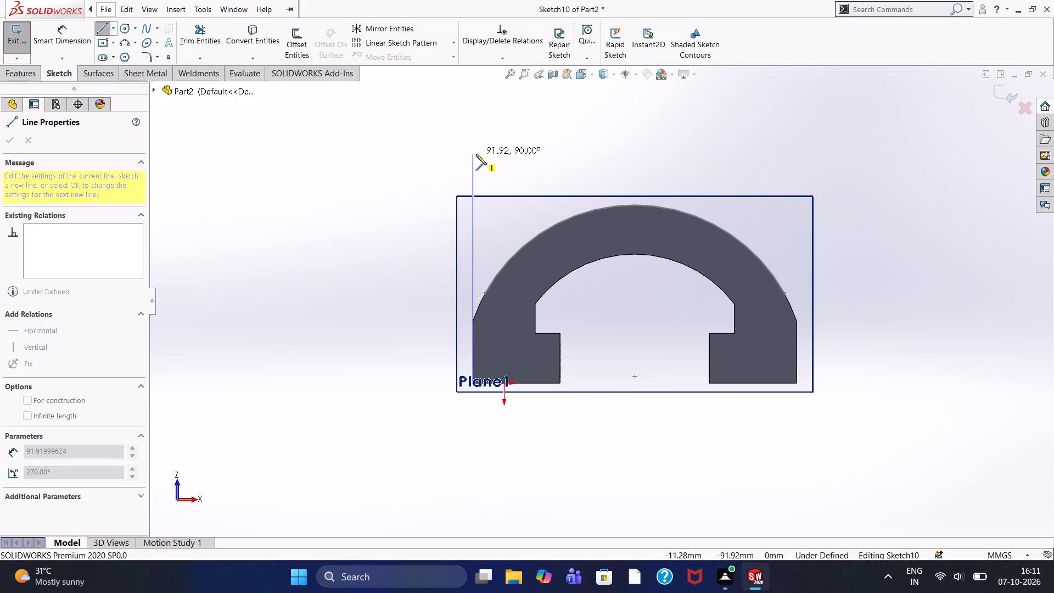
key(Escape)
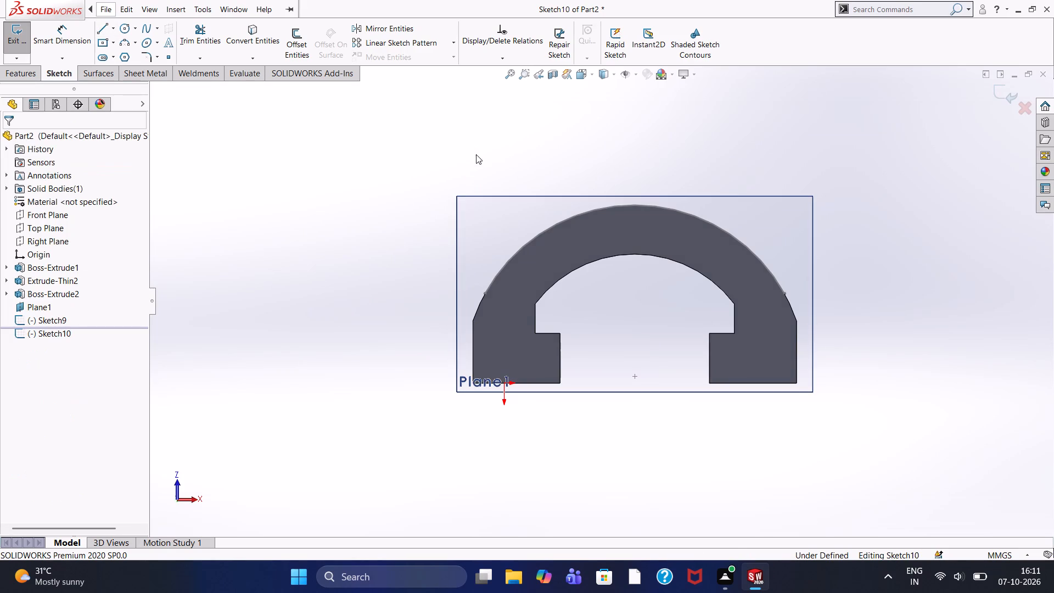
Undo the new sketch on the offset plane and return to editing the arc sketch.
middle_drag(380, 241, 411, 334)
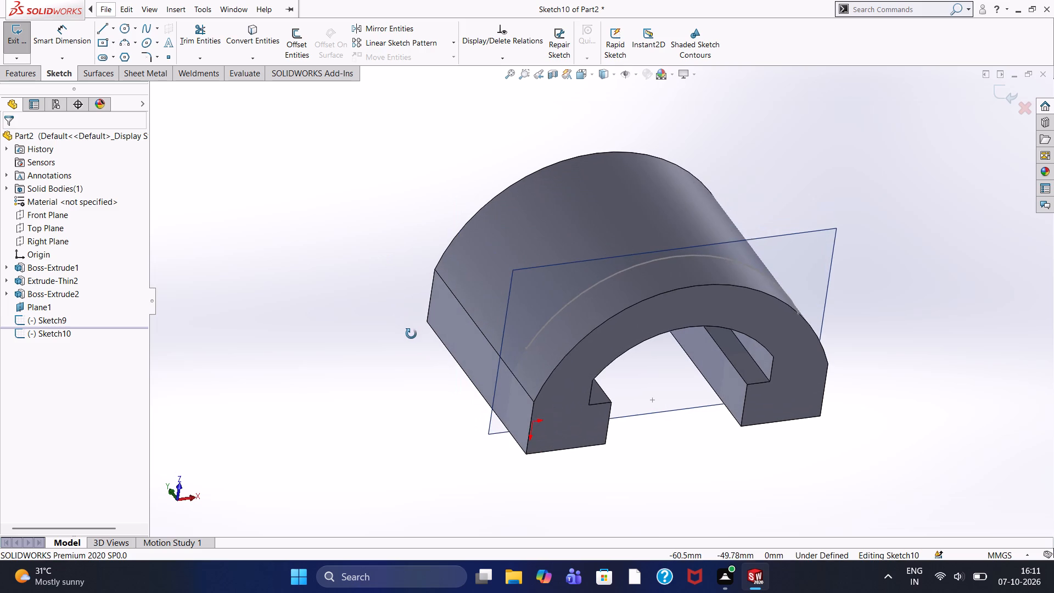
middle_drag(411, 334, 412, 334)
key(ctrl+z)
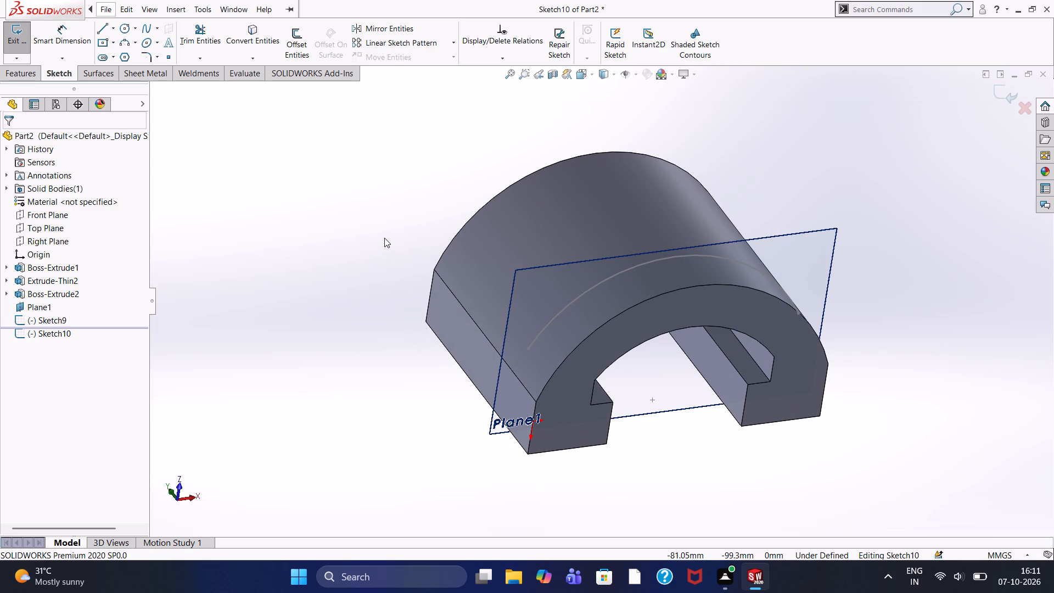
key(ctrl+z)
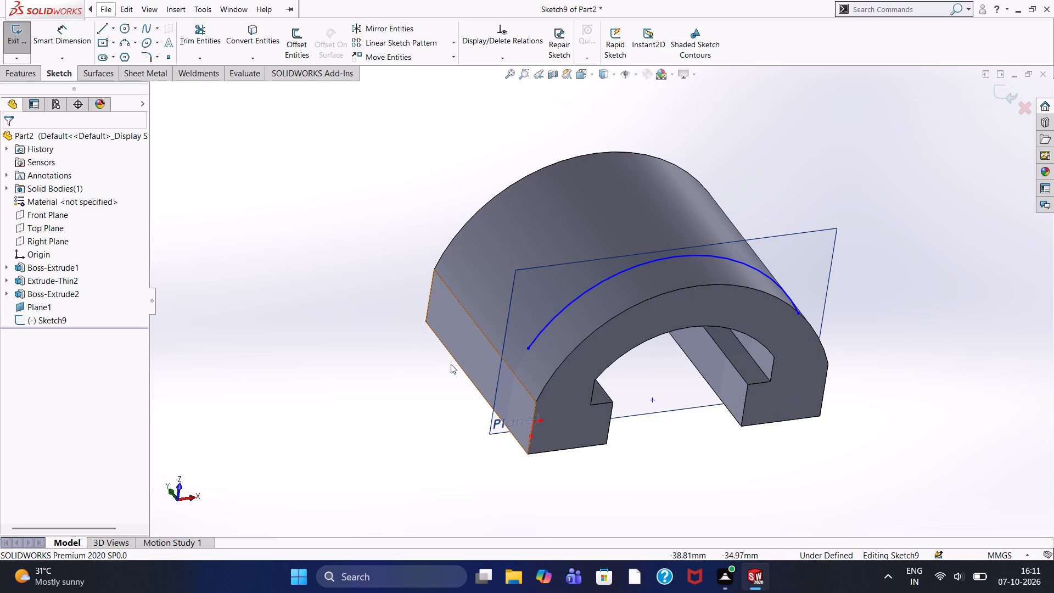
Draw a vertical line about 101 mm long upward through the arch's centre, starting midway between the blocks at their bottom-edge level.
middle_drag(372, 382, 335, 276)
click(512, 335)
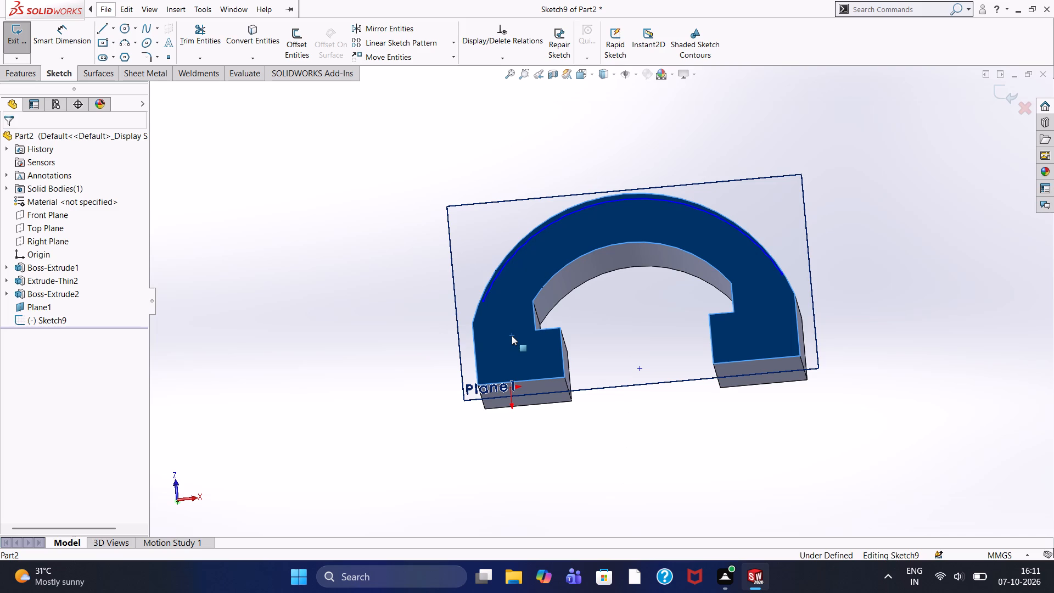
key(ctrl+8)
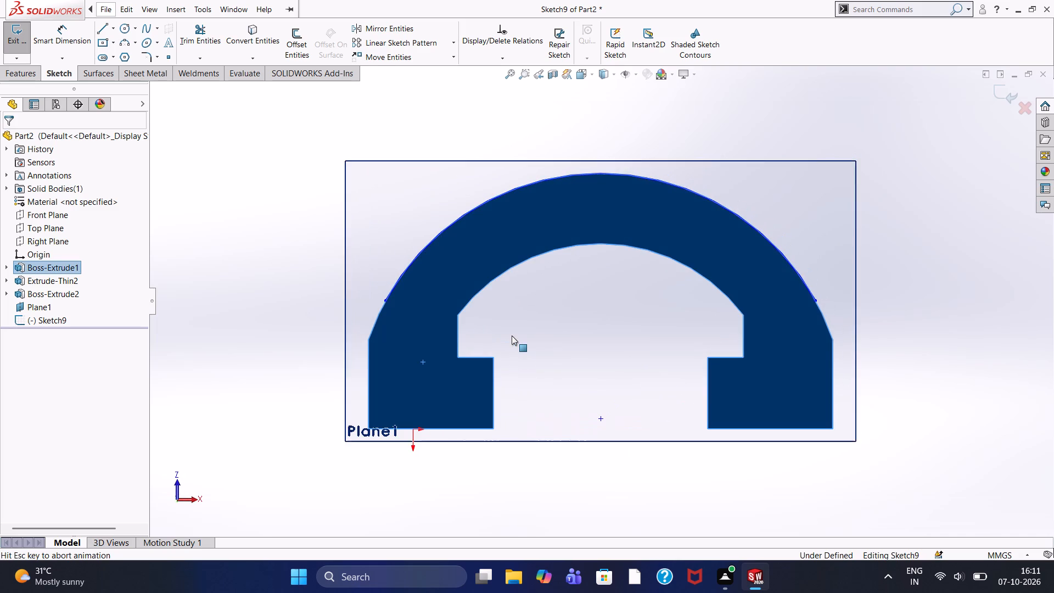
click(417, 206)
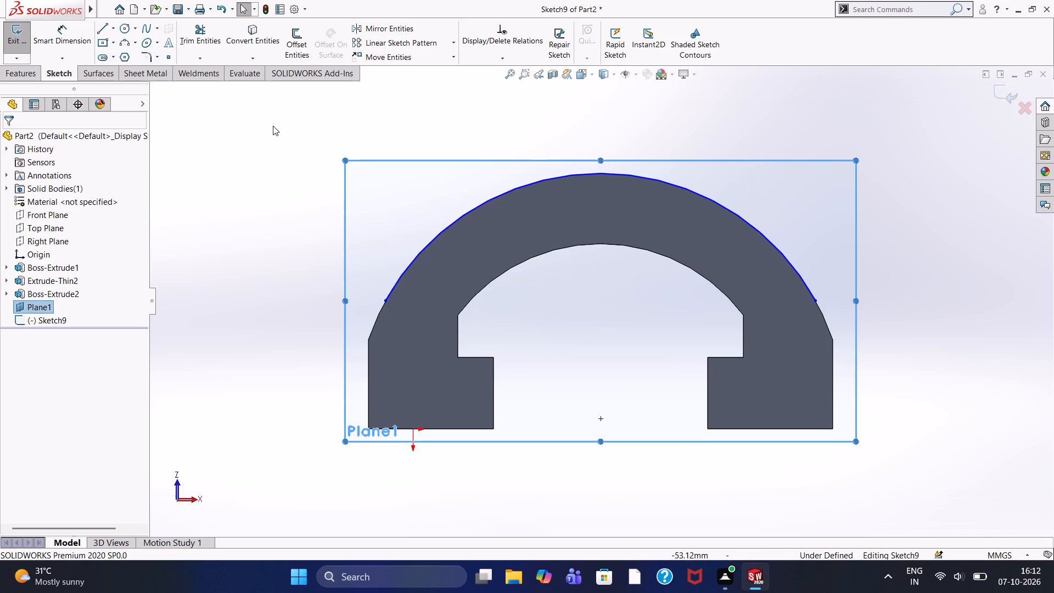
click(335, 100)
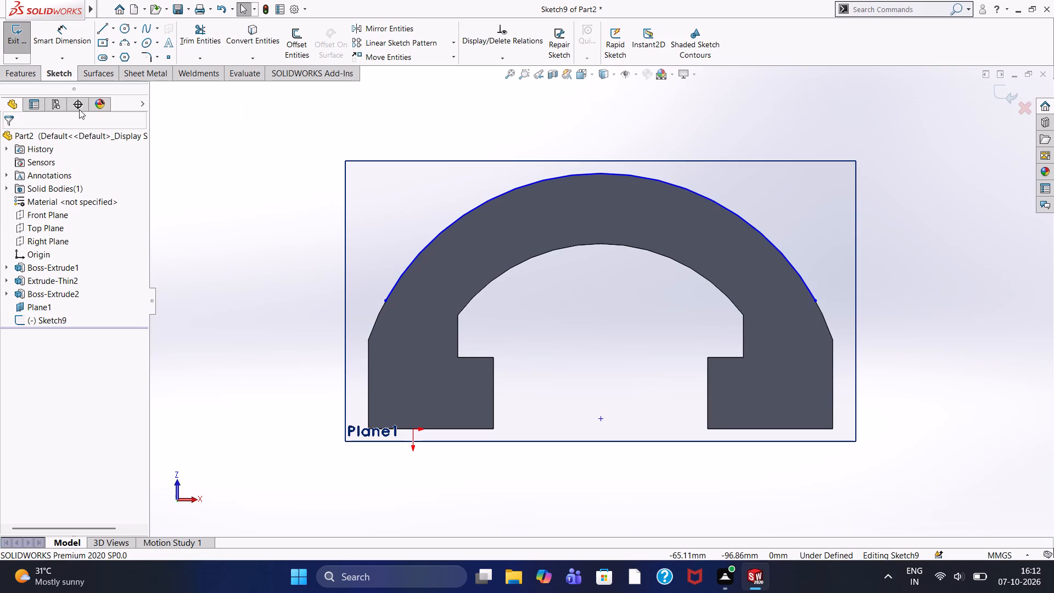
click(97, 32)
click(598, 428)
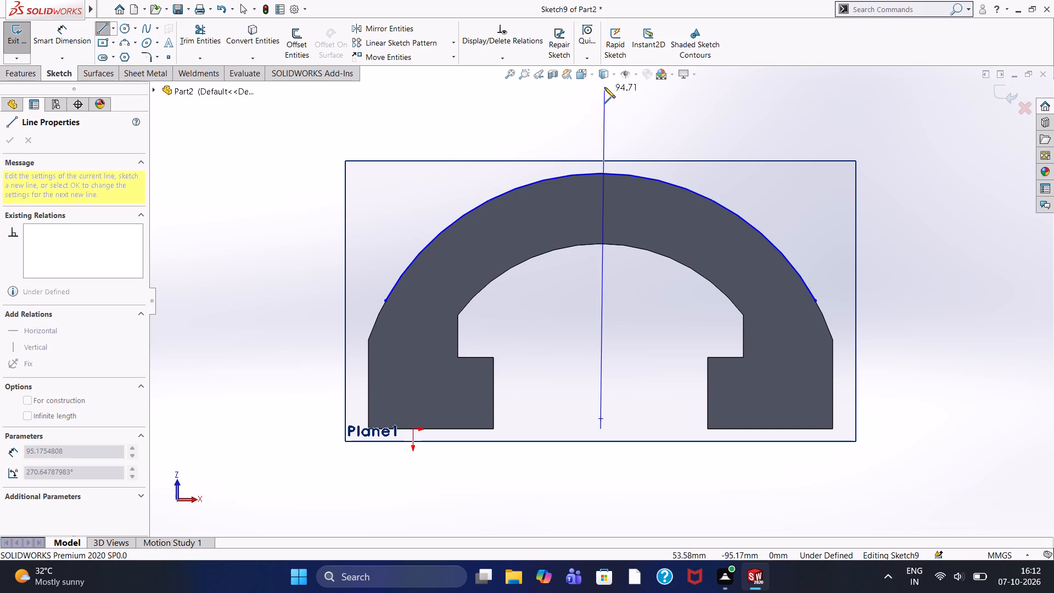
scroll(604, 87, up, 1)
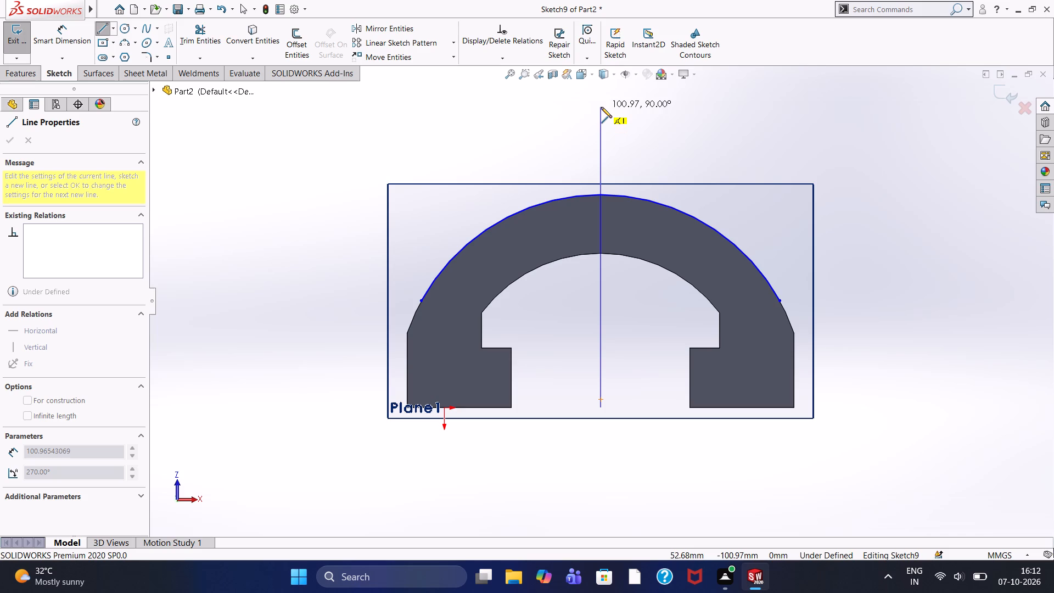
click(601, 107)
right_click(254, 139)
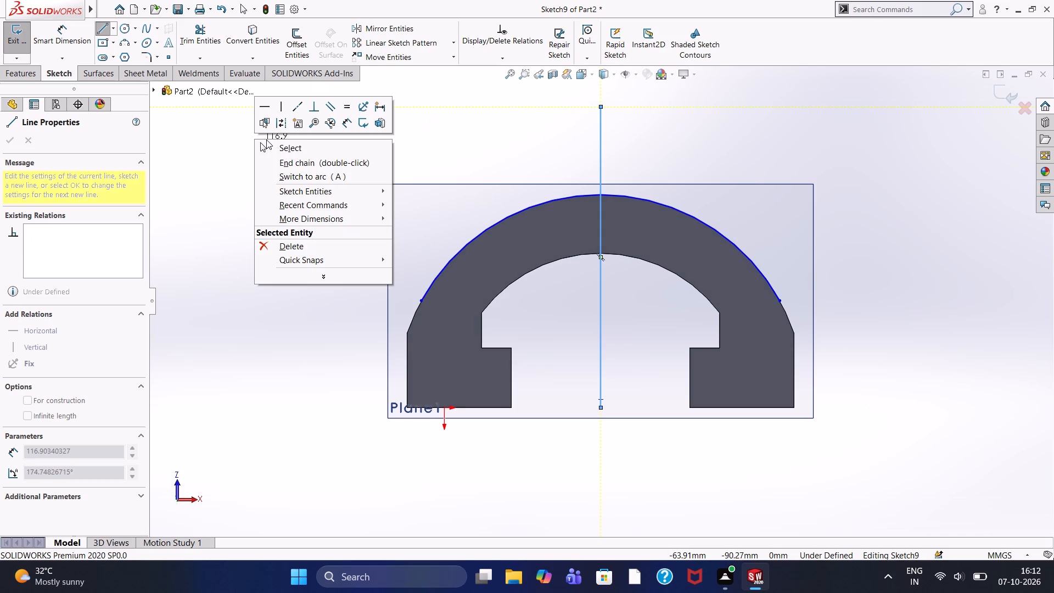
click(273, 159)
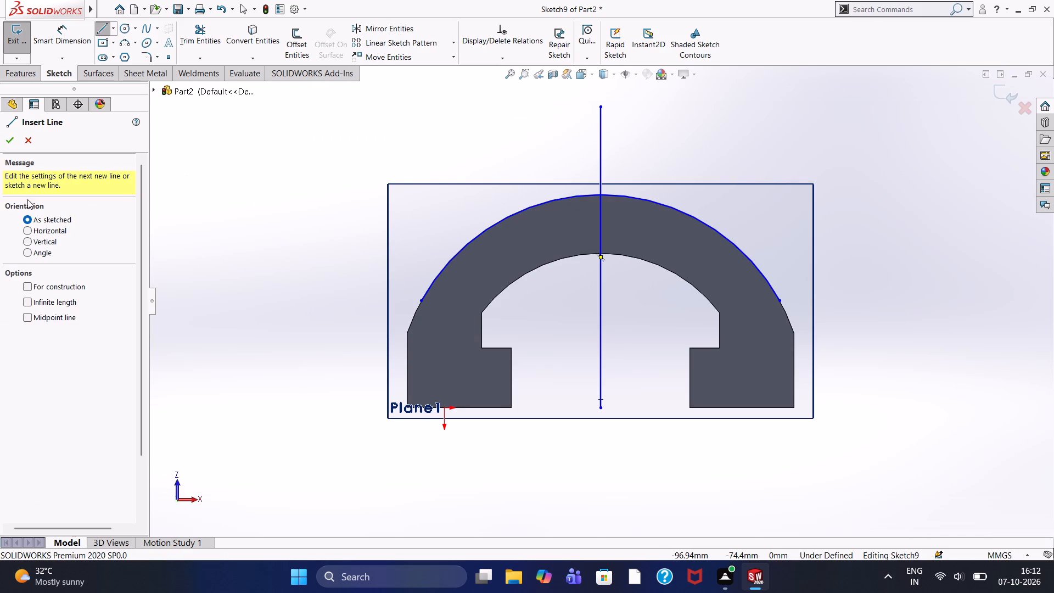
key(grave)
key(Escape)
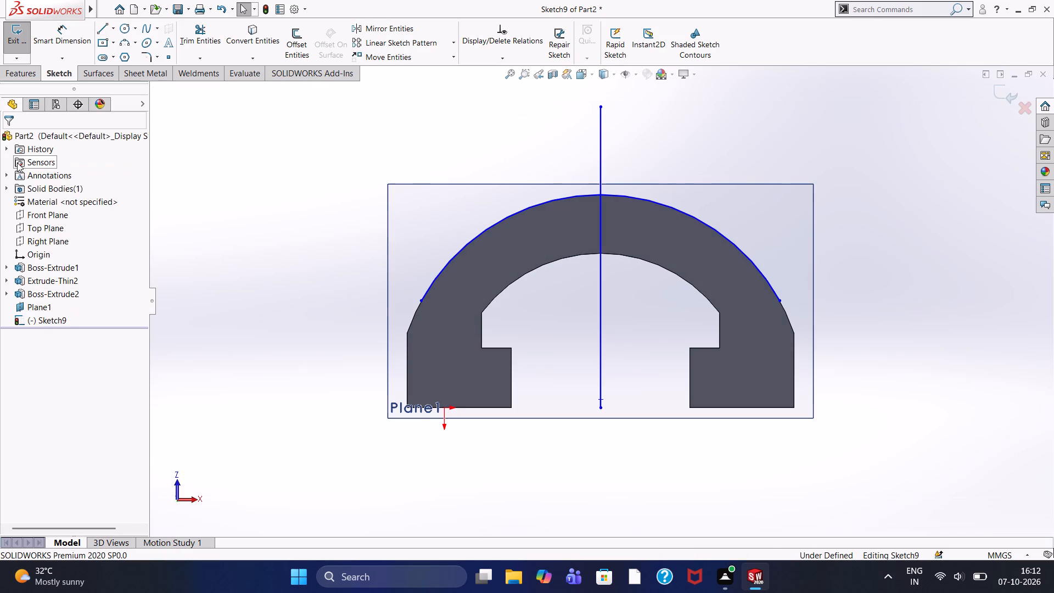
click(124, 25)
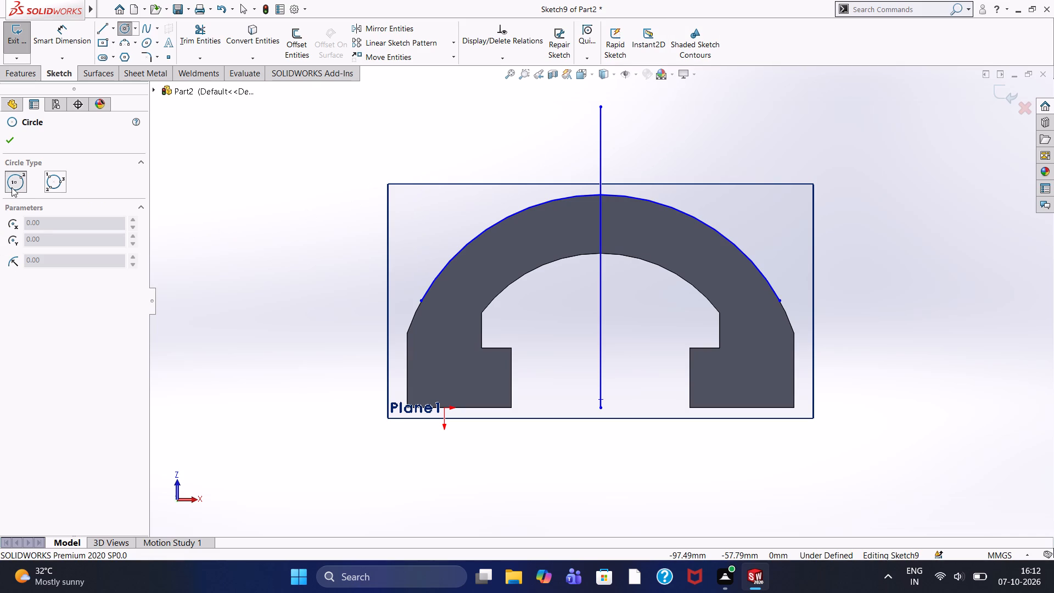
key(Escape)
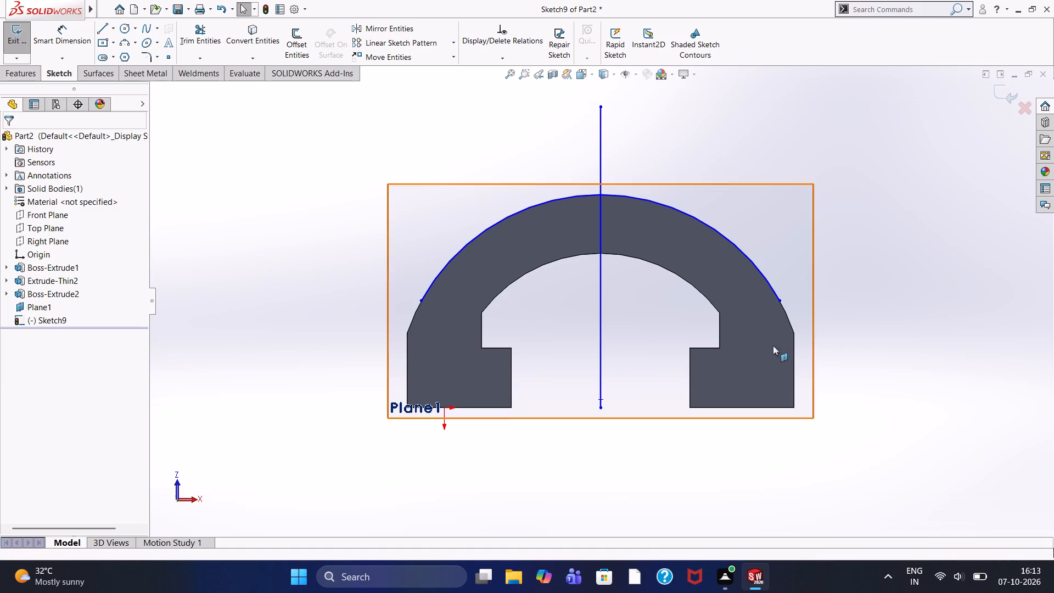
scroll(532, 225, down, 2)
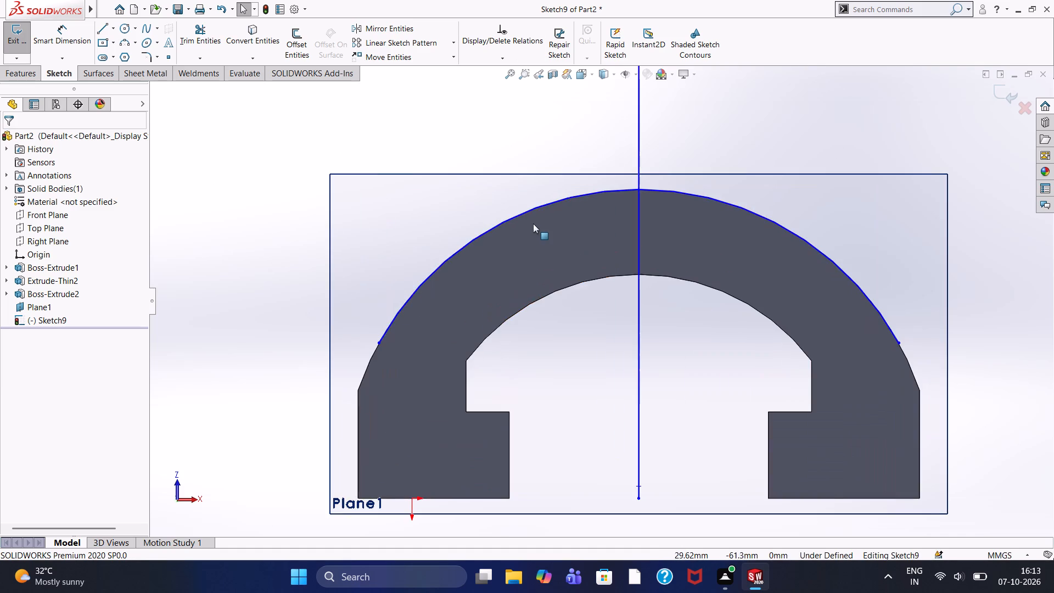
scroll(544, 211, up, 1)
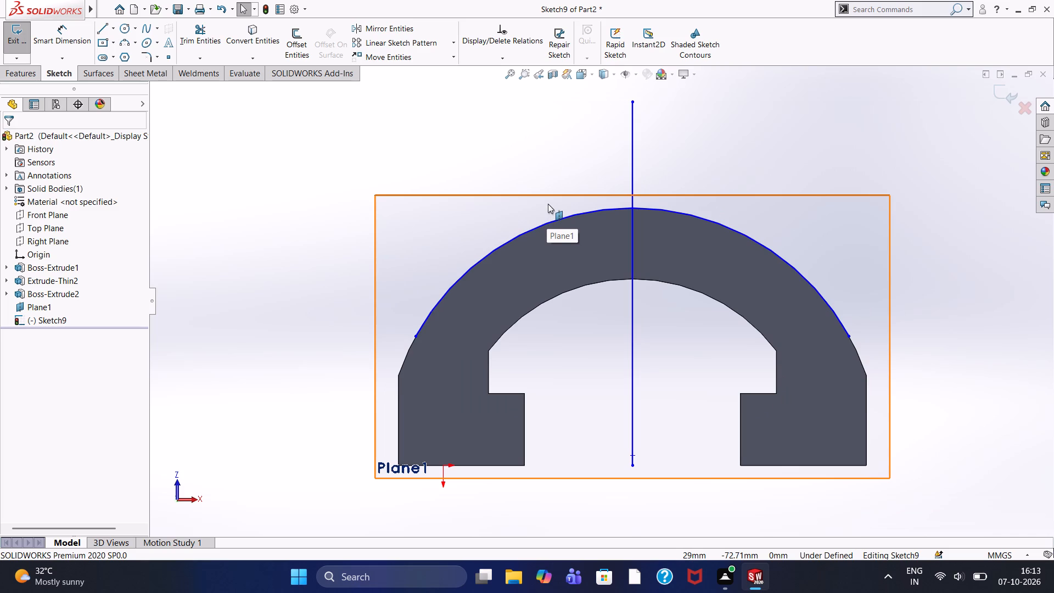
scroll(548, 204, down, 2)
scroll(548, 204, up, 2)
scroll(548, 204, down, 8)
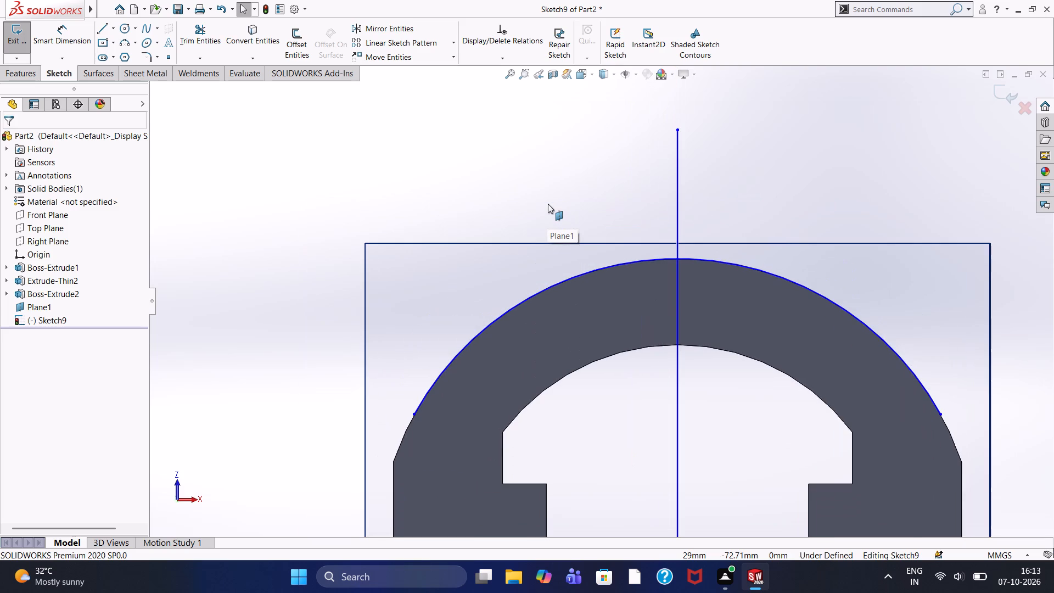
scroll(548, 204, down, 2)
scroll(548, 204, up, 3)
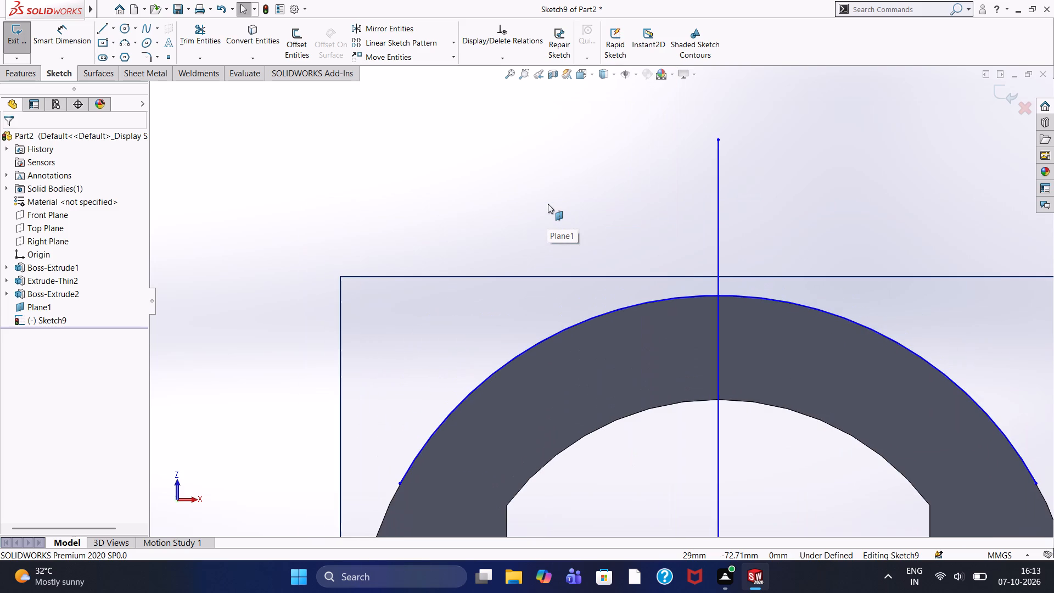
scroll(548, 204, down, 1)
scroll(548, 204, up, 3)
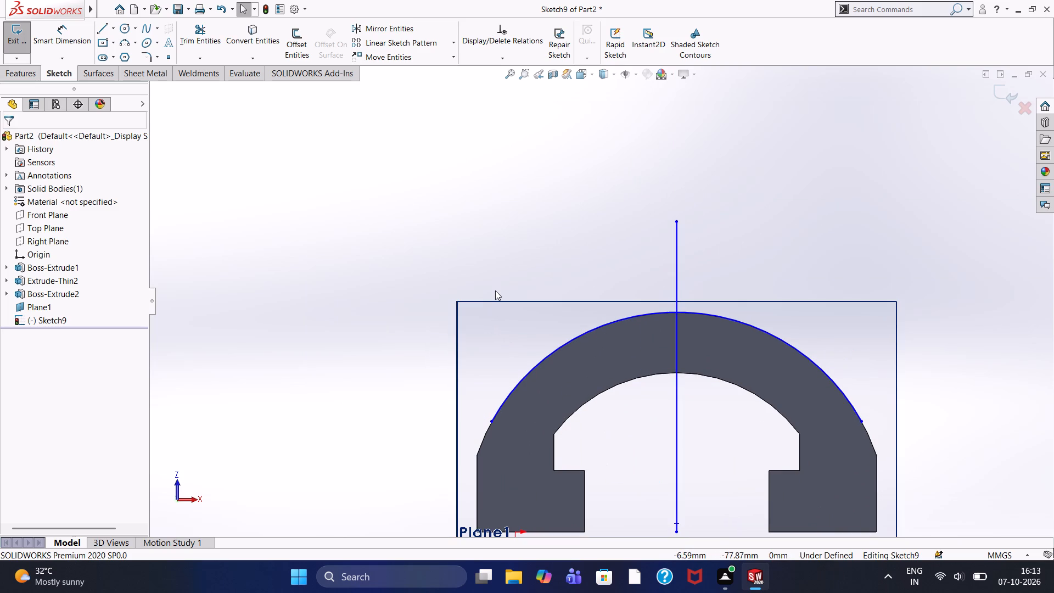
Sketch two concentric circles centred on the vertical line's upper end, the inner about 10 mm in radius and the outer about twice that.
click(123, 30)
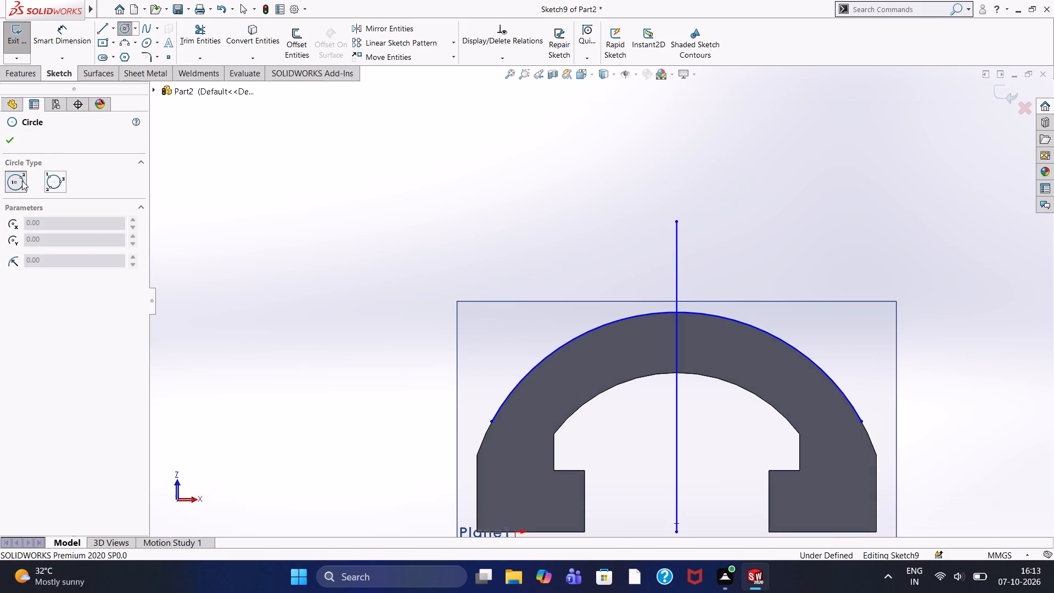
click(22, 181)
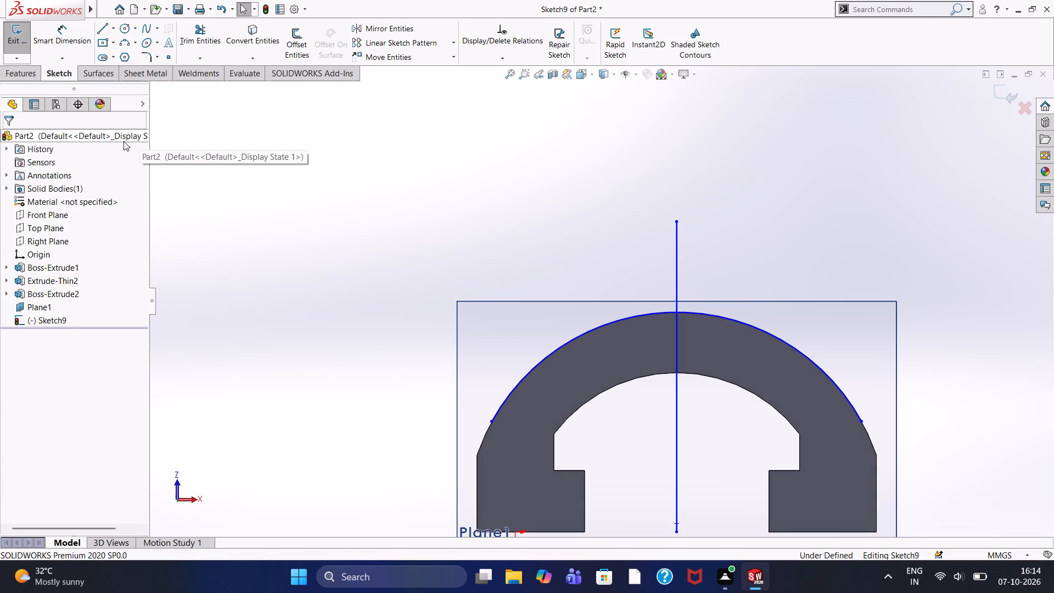
click(131, 27)
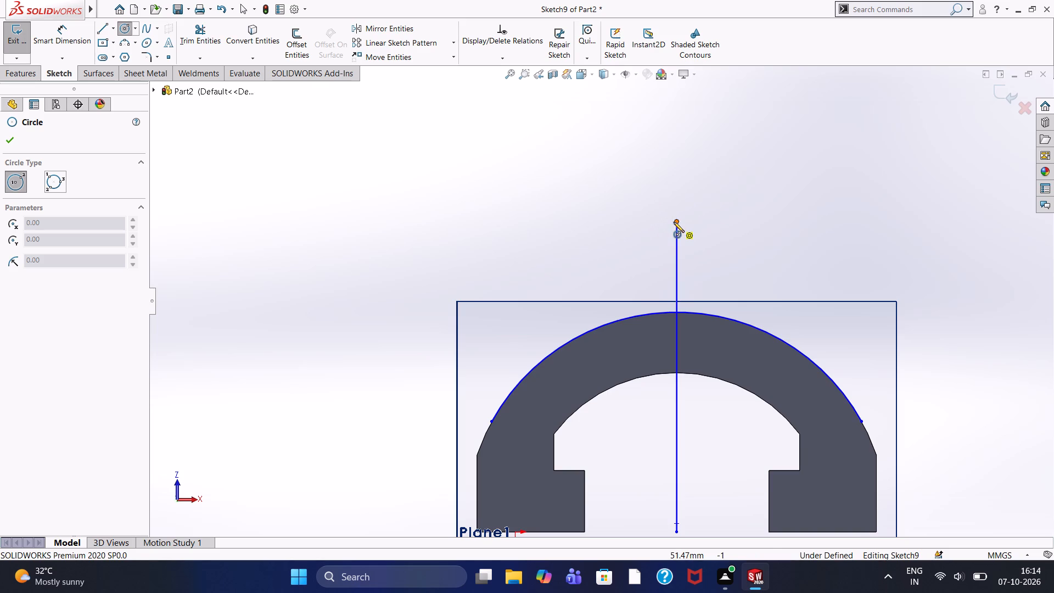
drag(675, 222, 659, 253)
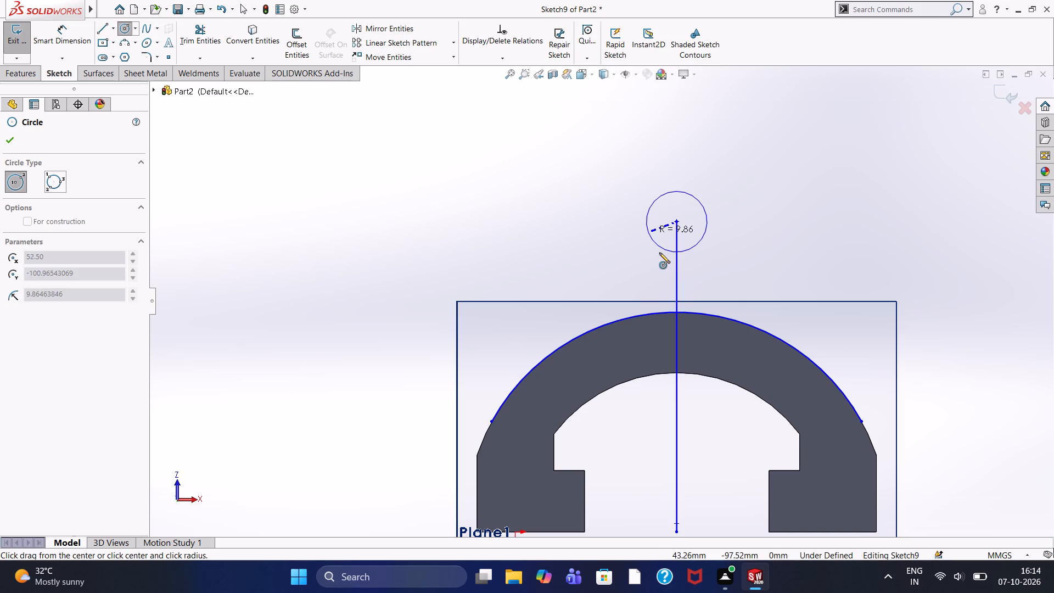
drag(659, 253, 658, 247)
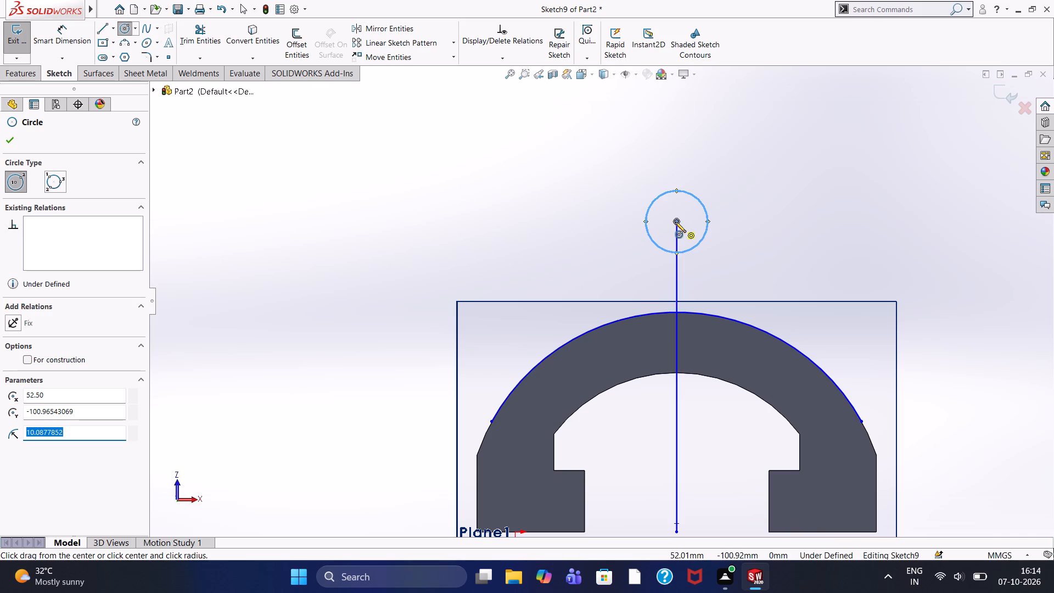
drag(675, 222, 619, 244)
click(560, 206)
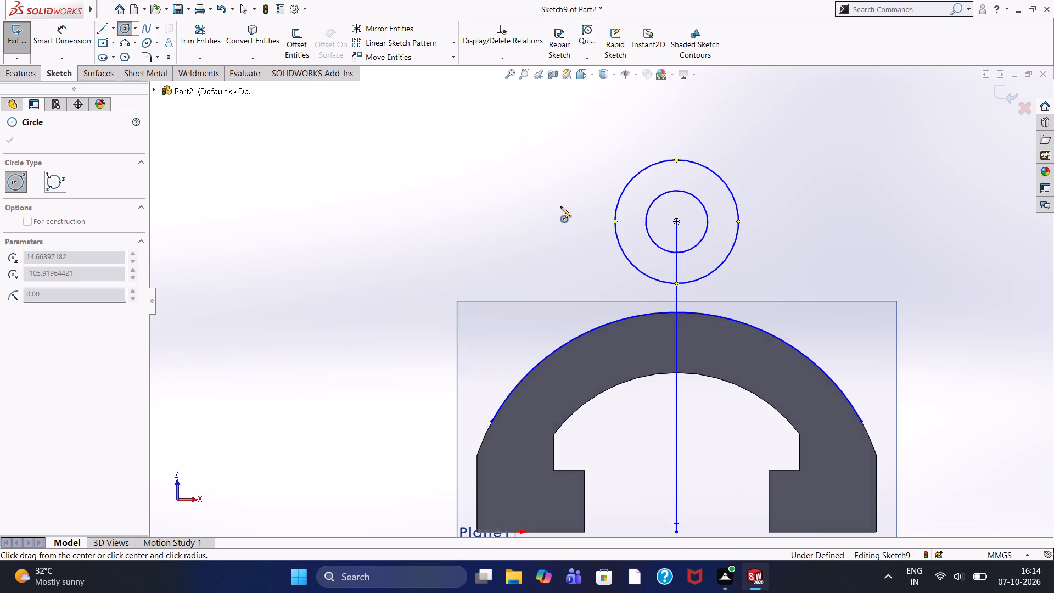
key(Escape)
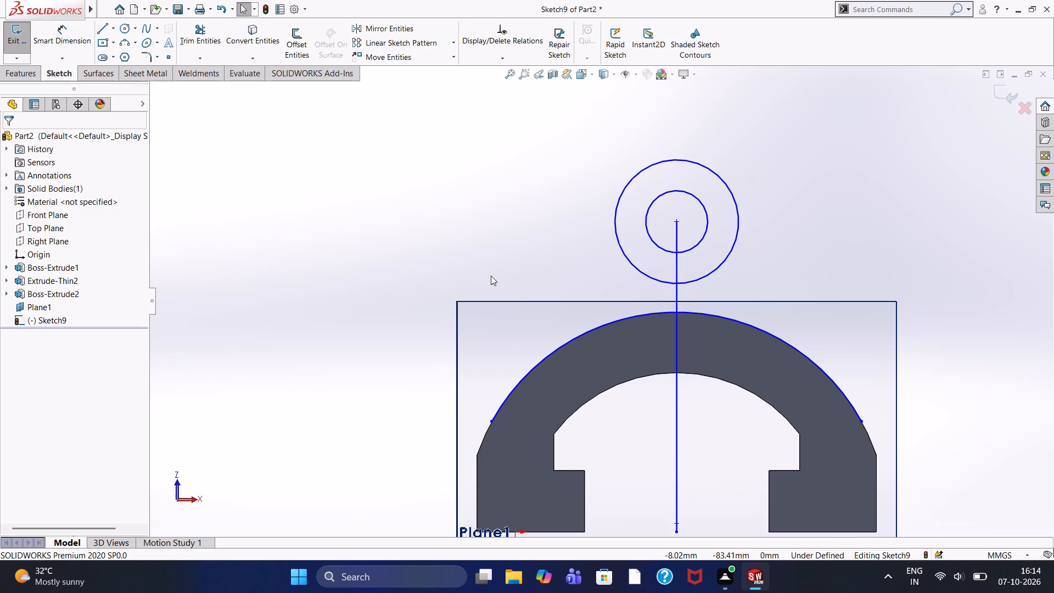
Draw two straight lines, each about 89 mm long, from the ends of the arch's arc to the upper sides of the outer circle.
click(100, 24)
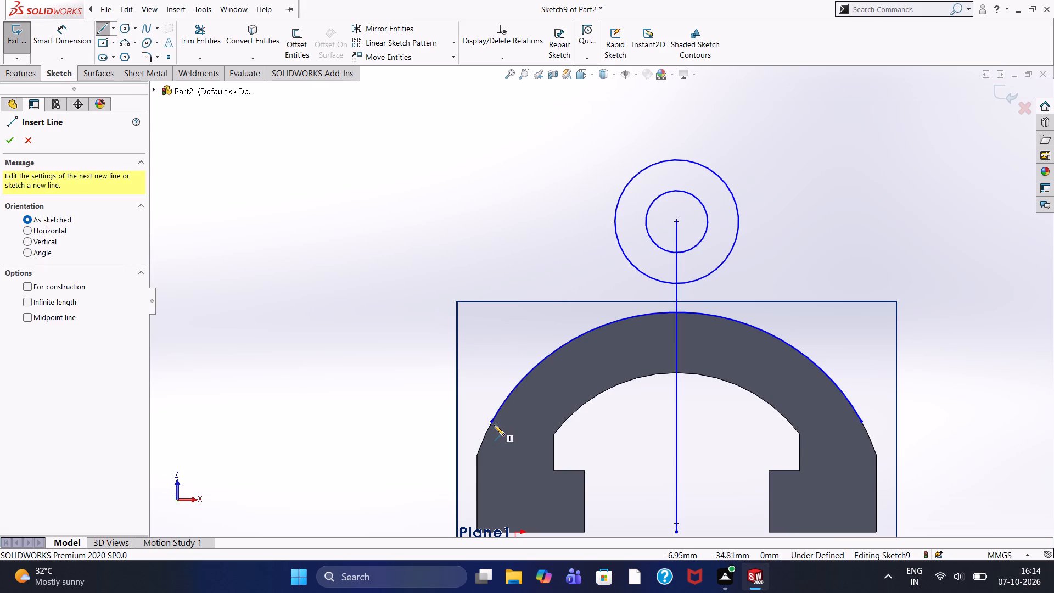
click(489, 422)
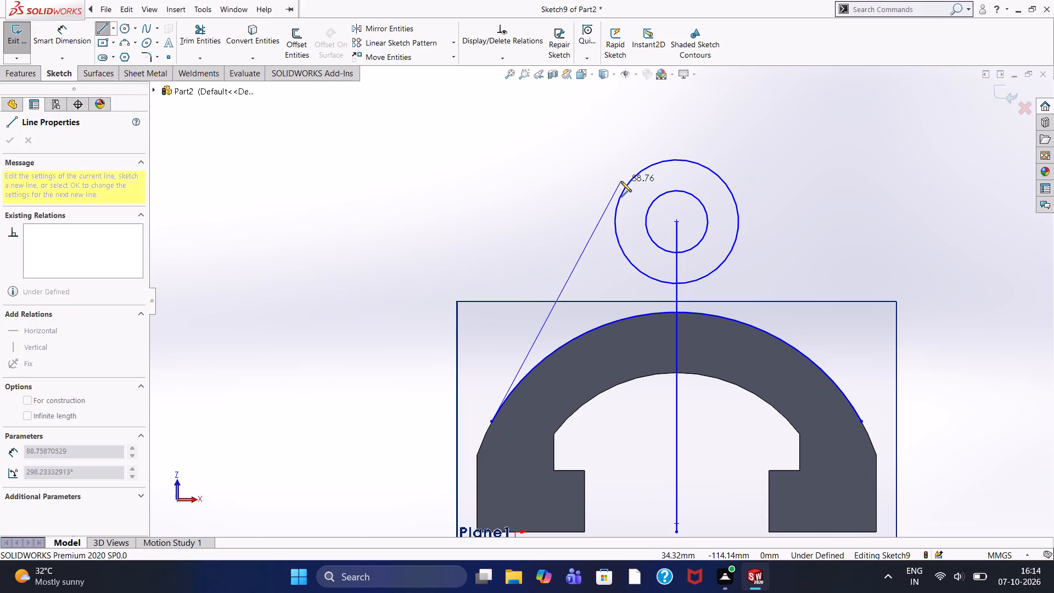
click(625, 183)
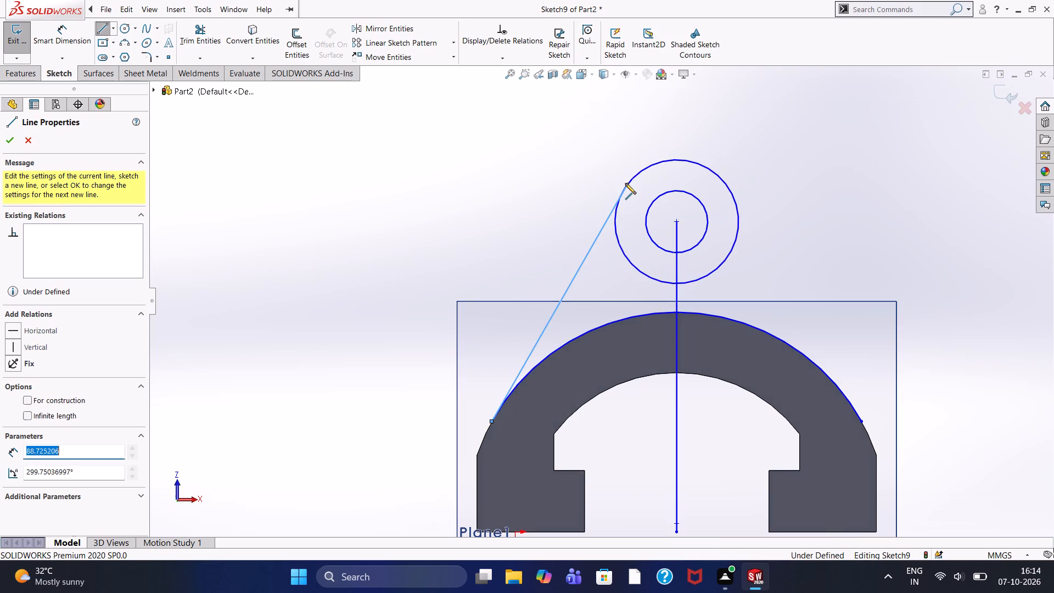
right_click(476, 175)
click(494, 181)
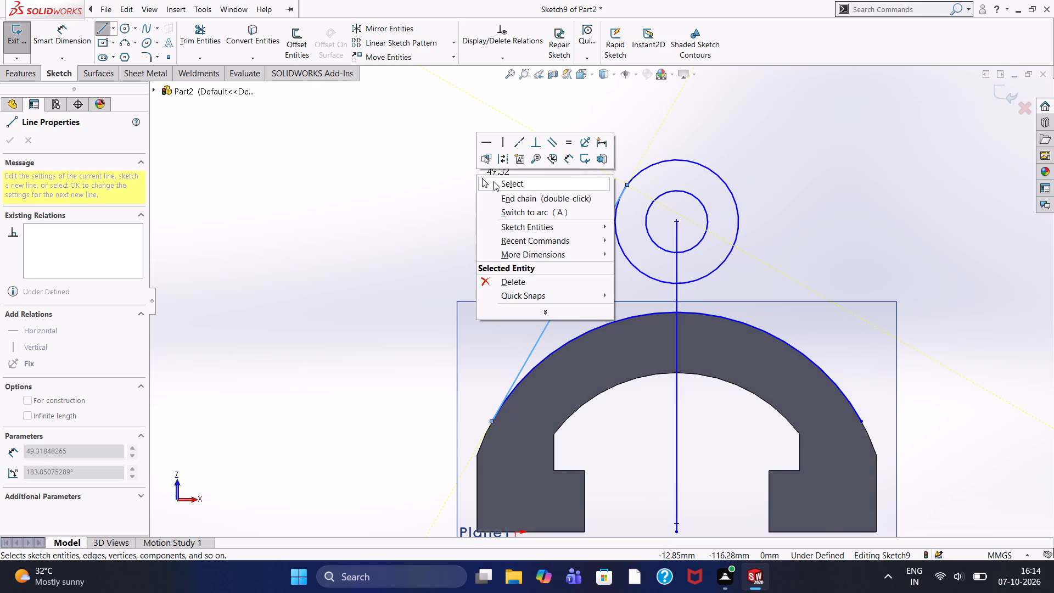
click(102, 32)
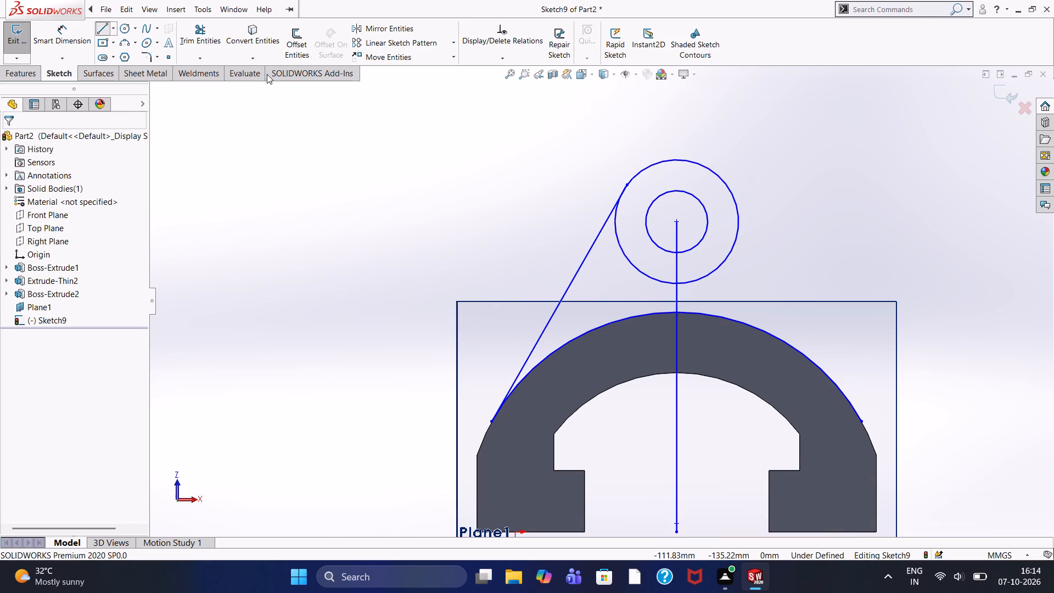
click(864, 421)
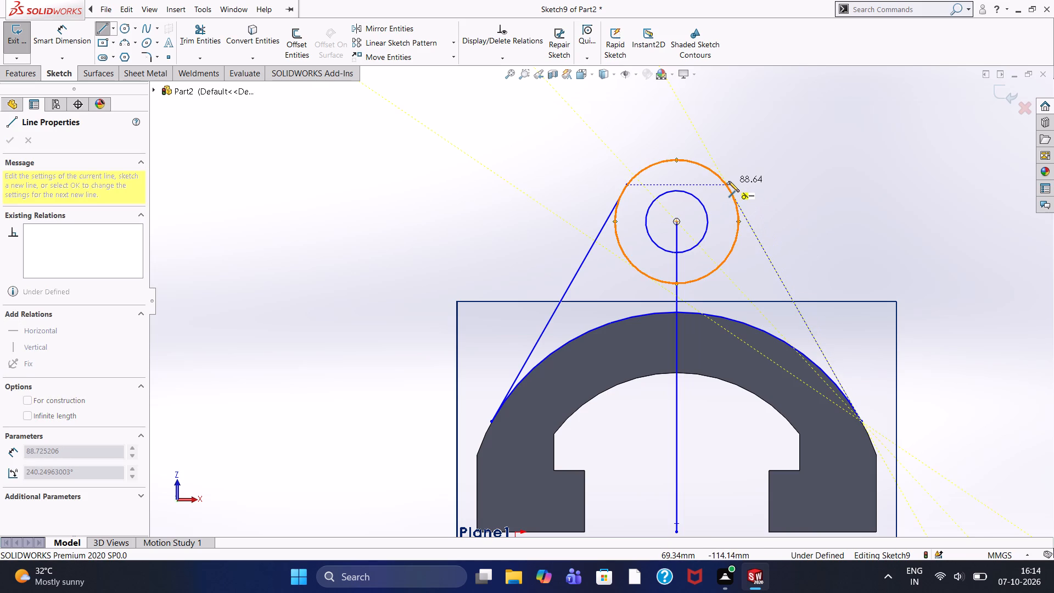
click(724, 183)
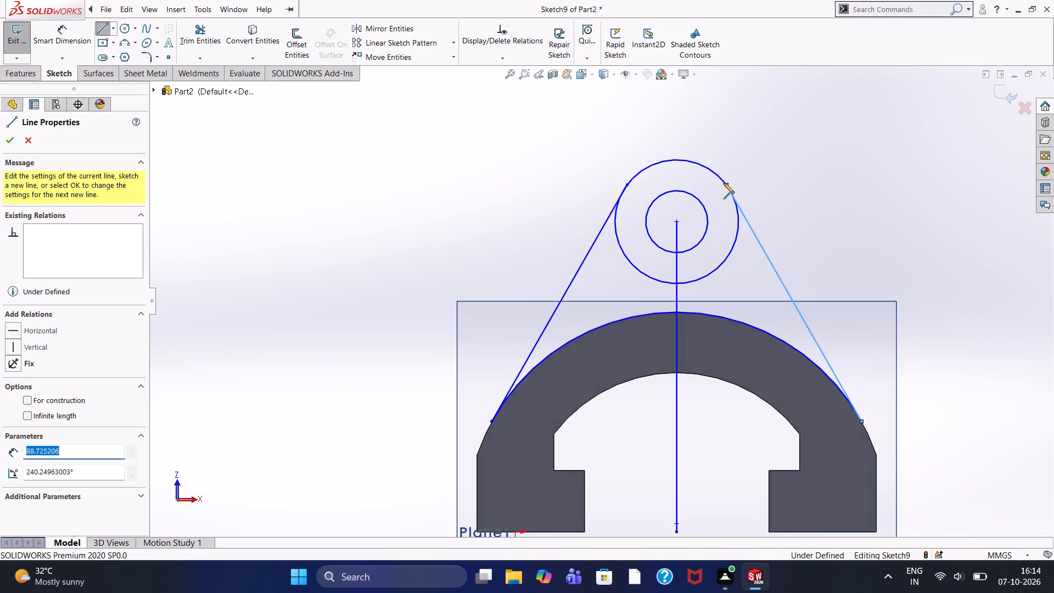
right_click(741, 147)
click(752, 164)
click(755, 155)
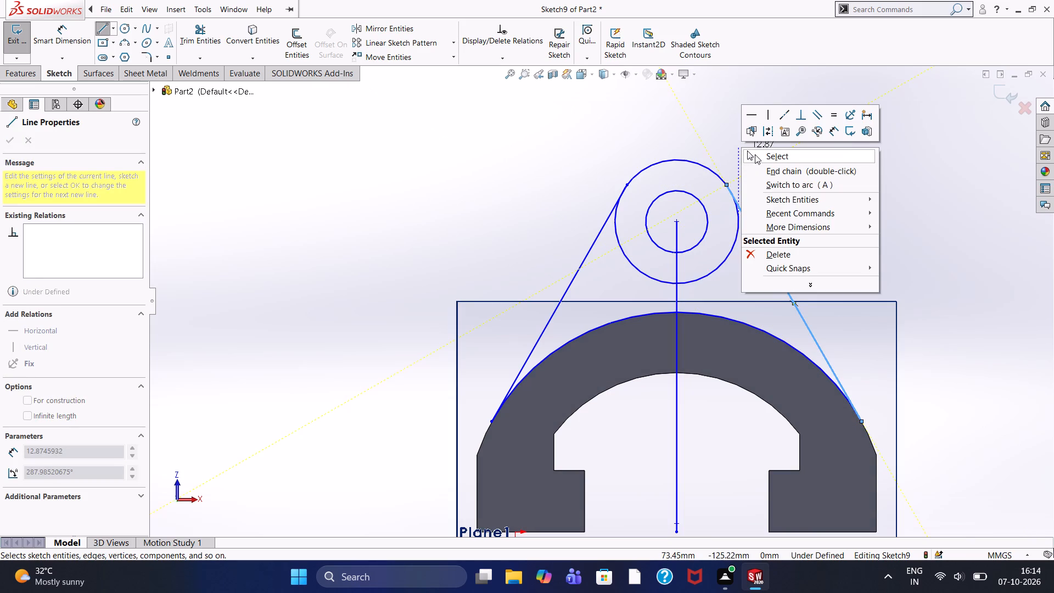
Trim away the outer circle's portions below the left tangent-like line's upper end, using Trim to closest.
scroll(769, 219, down, 6)
scroll(615, 259, down, 6)
scroll(627, 154, down, 3)
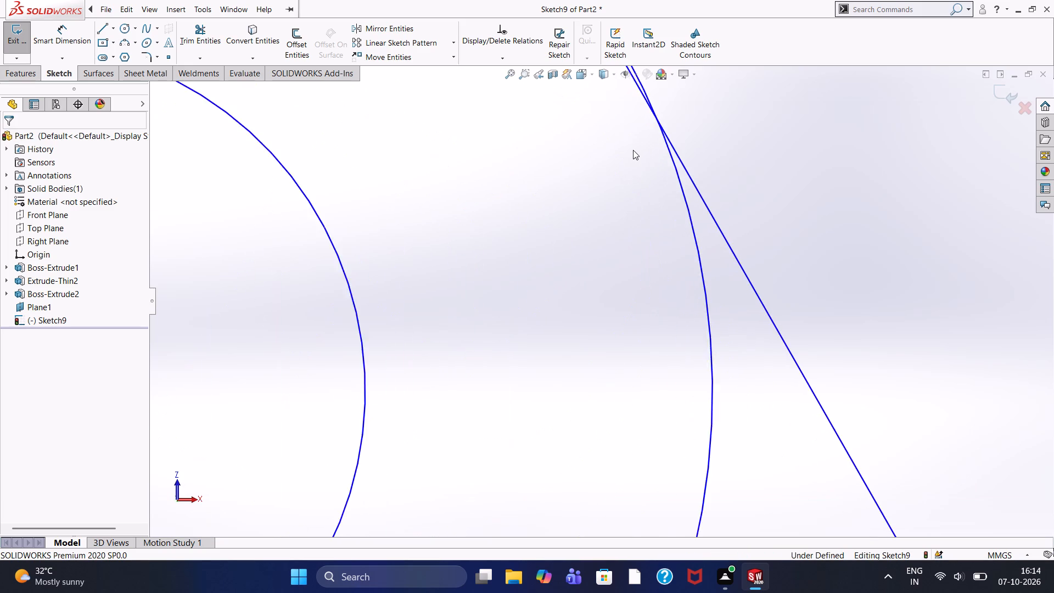
scroll(633, 150, up, 7)
scroll(471, 277, down, 3)
scroll(501, 275, up, 10)
scroll(412, 288, down, 2)
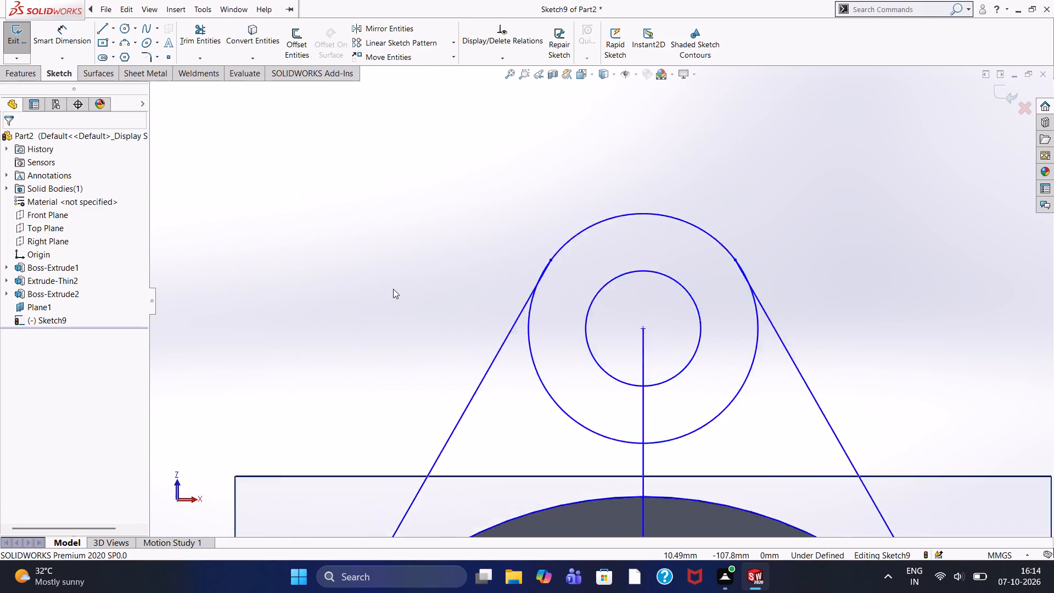
scroll(393, 289, down, 2)
scroll(571, 287, down, 4)
scroll(918, 260, down, 3)
scroll(489, 251, down, 4)
scroll(549, 255, up, 1)
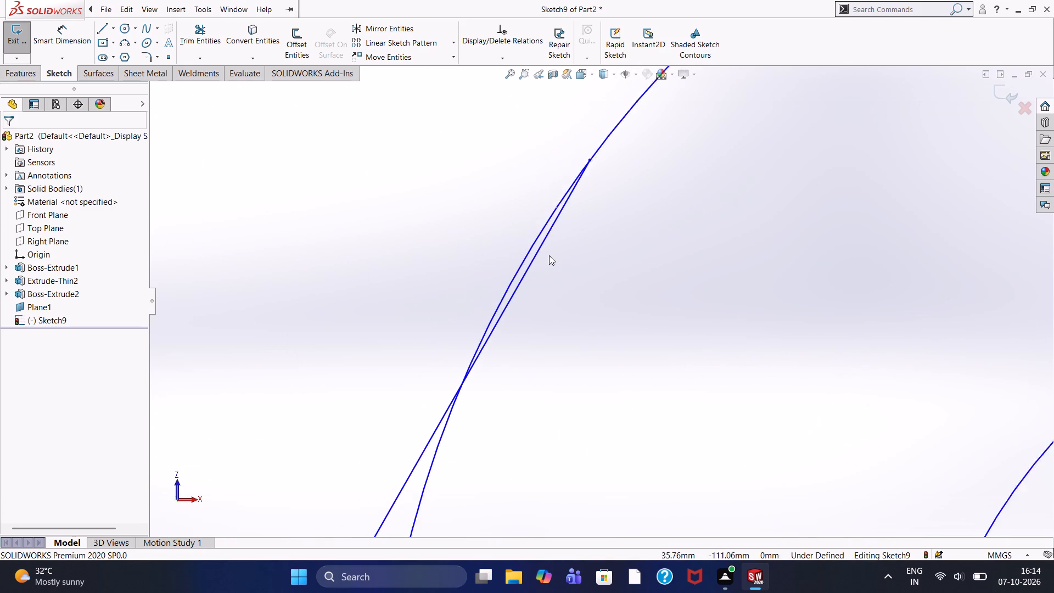
scroll(549, 255, down, 3)
scroll(549, 255, up, 3)
scroll(549, 255, down, 1)
scroll(549, 255, up, 1)
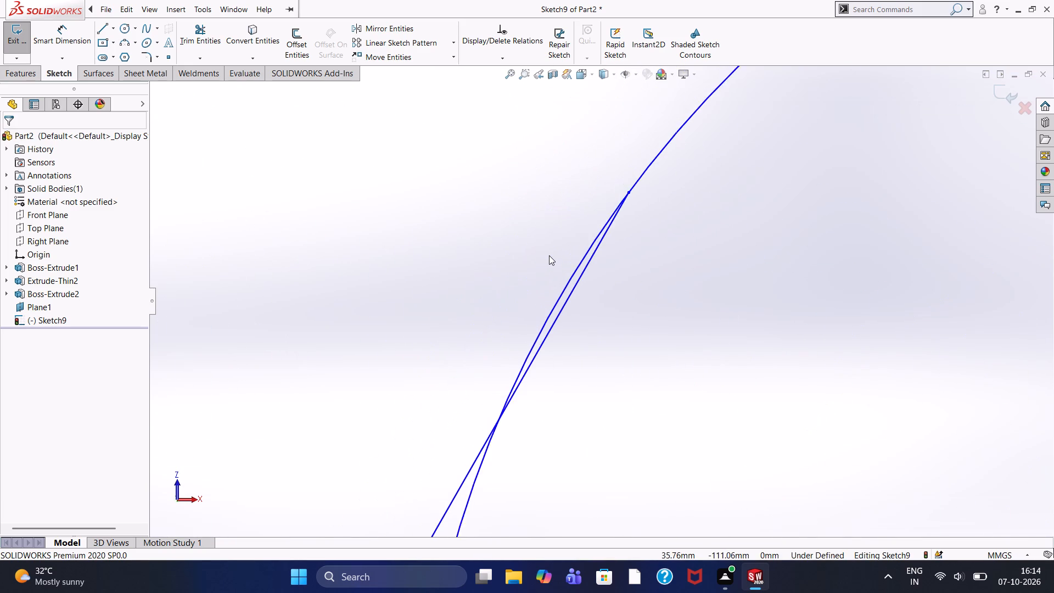
scroll(549, 255, up, 2)
scroll(592, 295, down, 1)
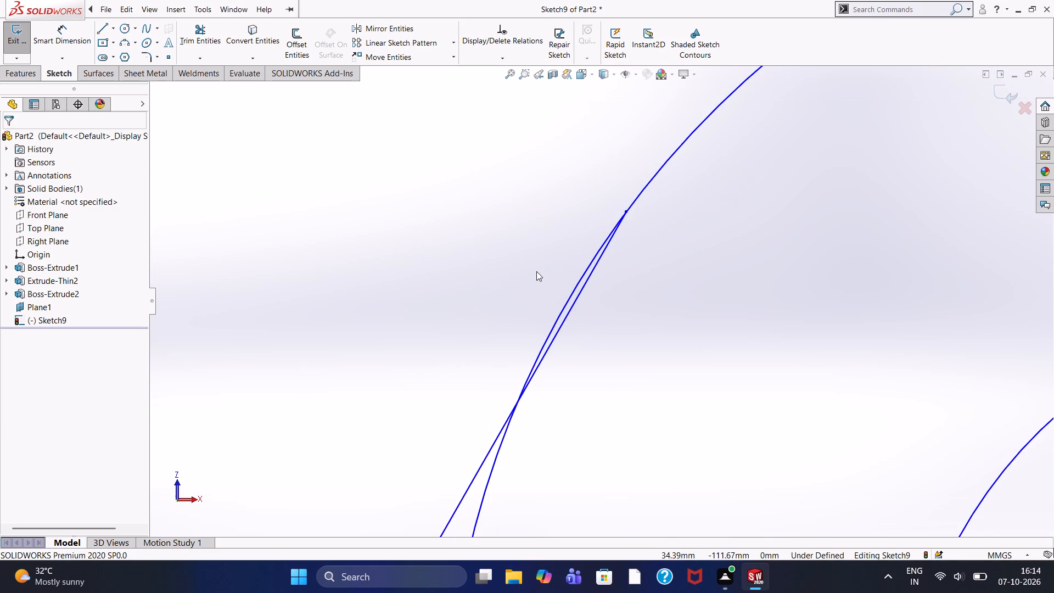
click(195, 29)
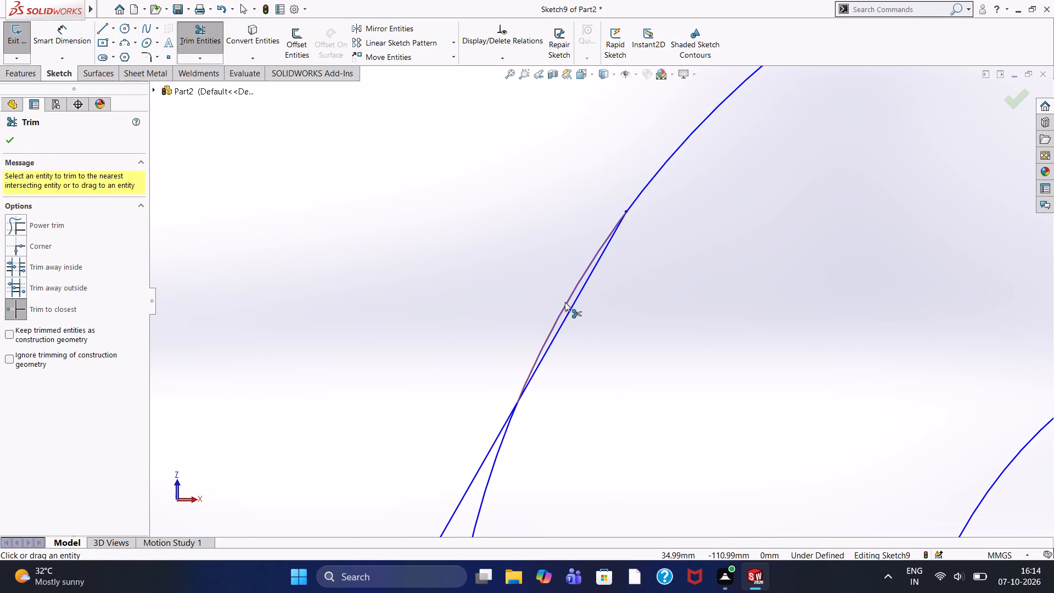
click(565, 303)
scroll(621, 377, up, 3)
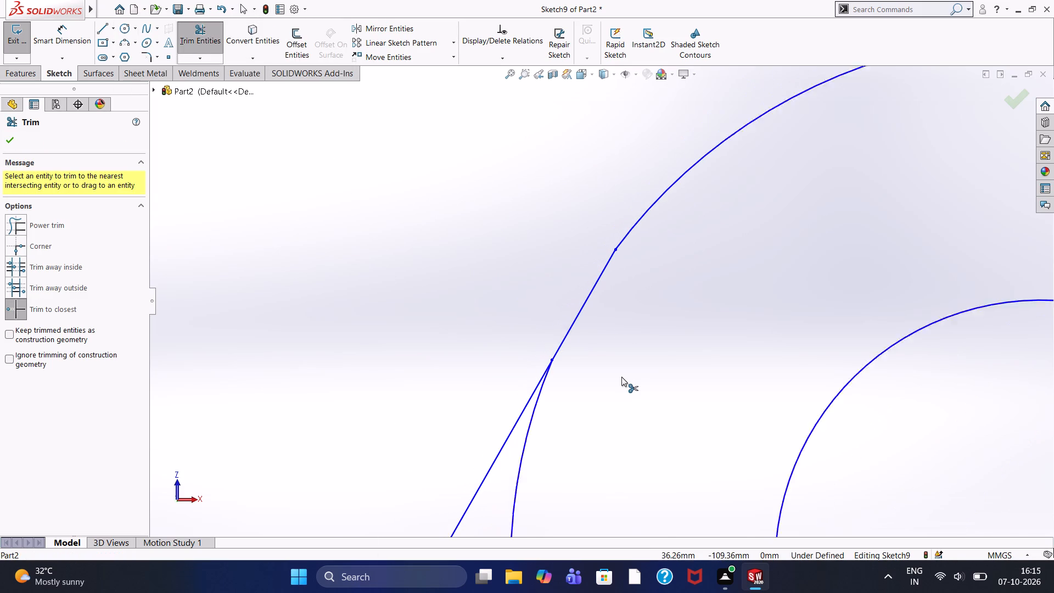
scroll(621, 377, up, 1)
scroll(573, 377, up, 3)
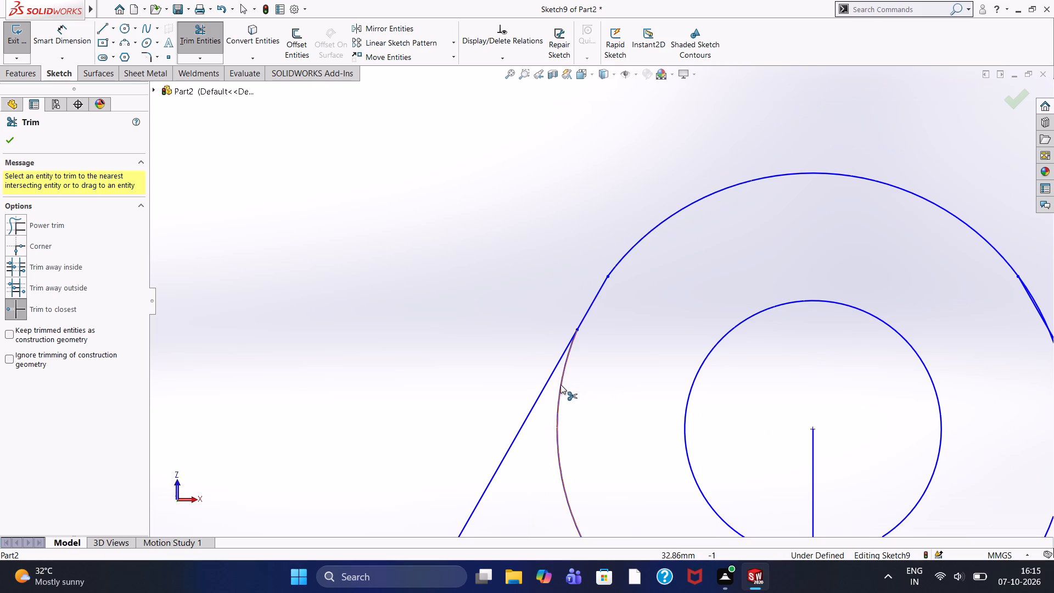
click(560, 386)
Trim the outer circle's remaining portions below the right line's upper end, leaving only the top arc between the two lines.
scroll(671, 401, up, 2)
scroll(944, 390, up, 1)
scroll(924, 388, down, 2)
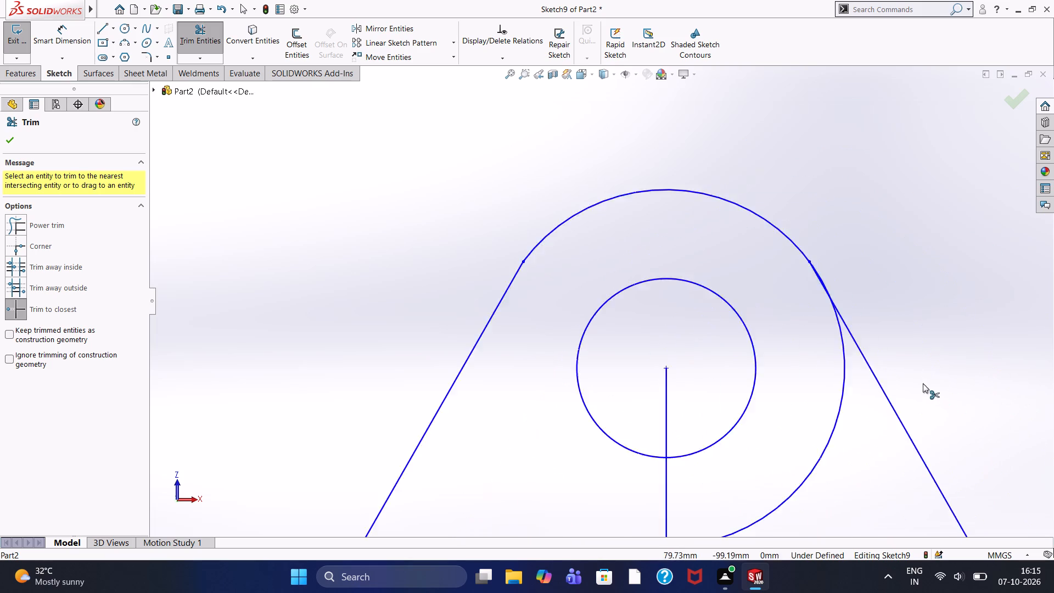
scroll(923, 383, down, 2)
scroll(633, 306, down, 5)
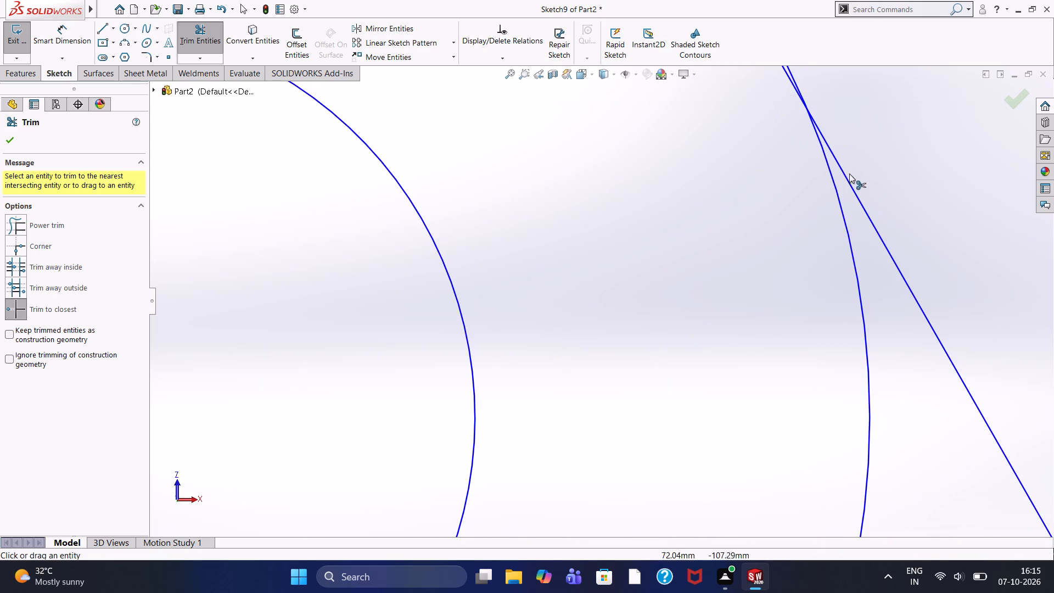
click(840, 205)
scroll(793, 148, up, 2)
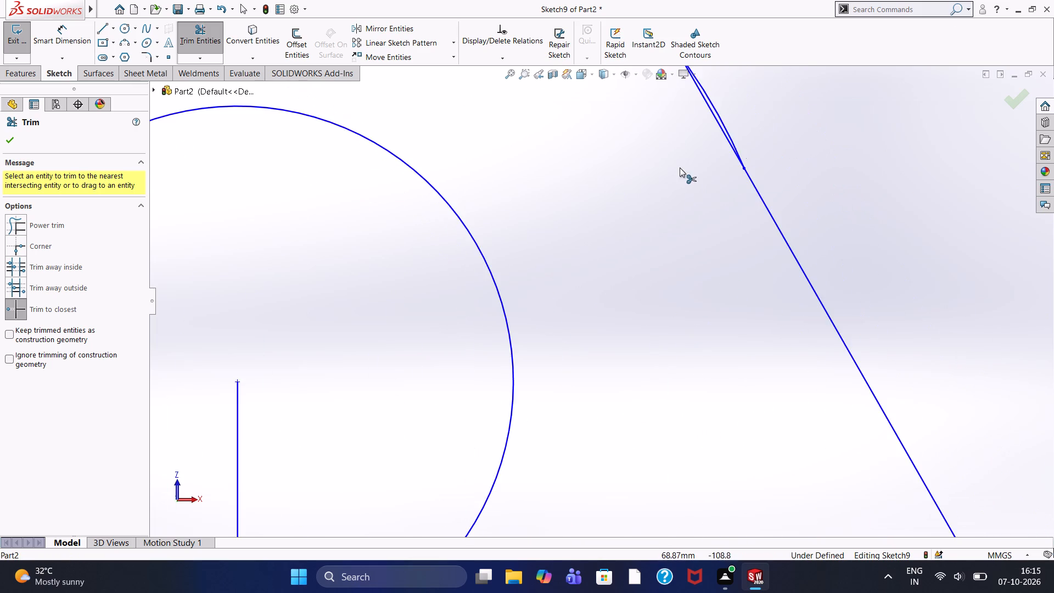
scroll(680, 167, down, 7)
scroll(799, 120, down, 3)
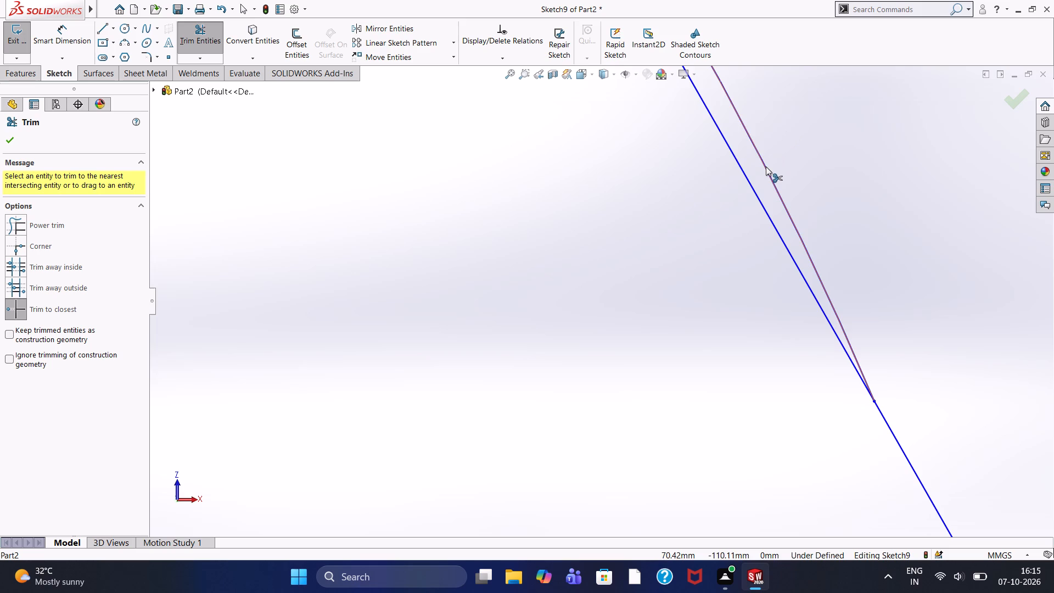
click(766, 166)
scroll(769, 152, up, 11)
scroll(459, 344, up, 5)
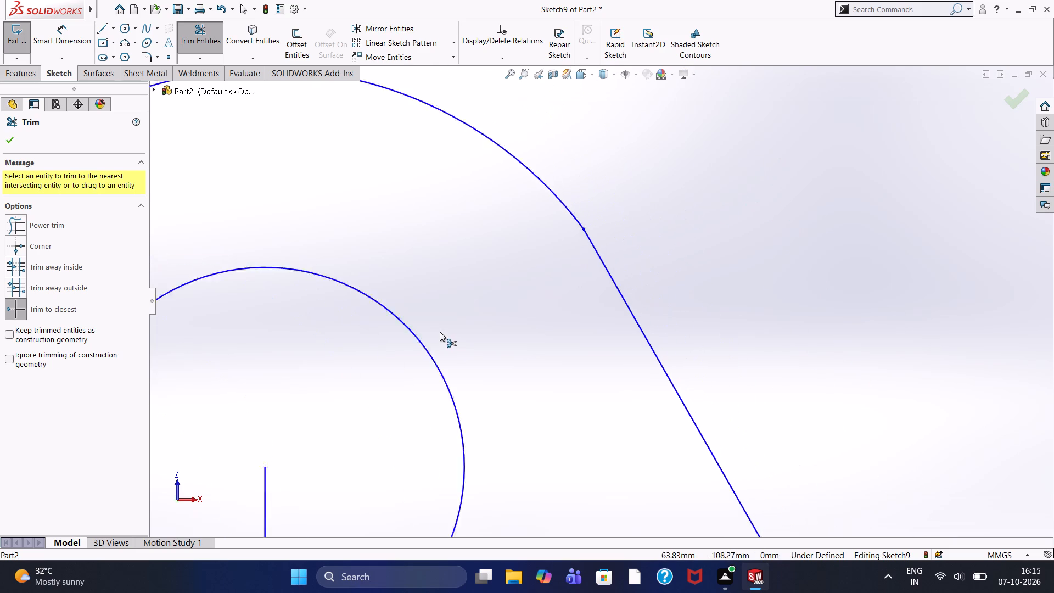
scroll(440, 332, up, 7)
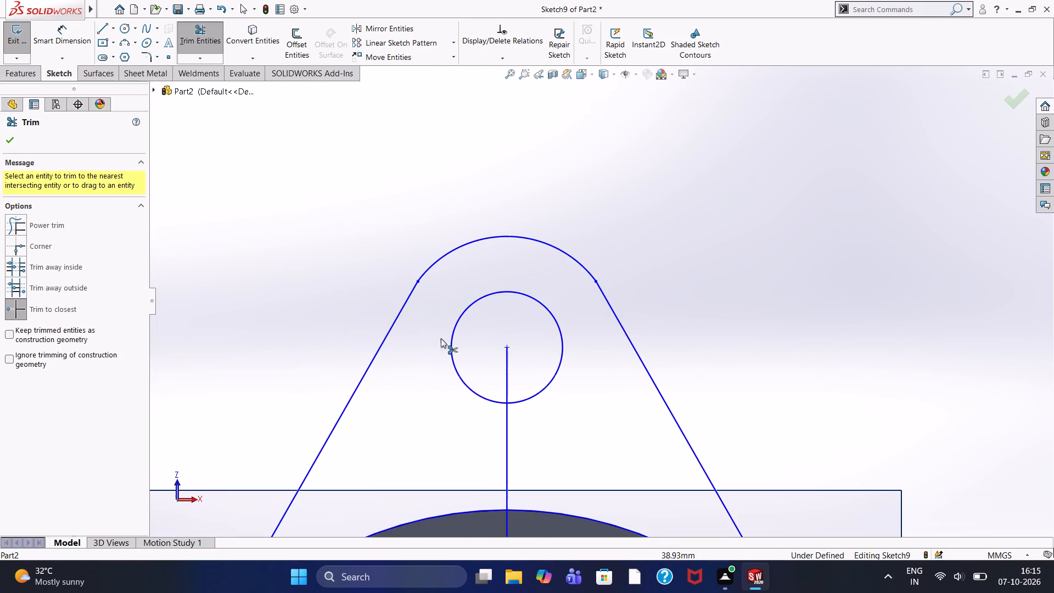
scroll(444, 355, up, 4)
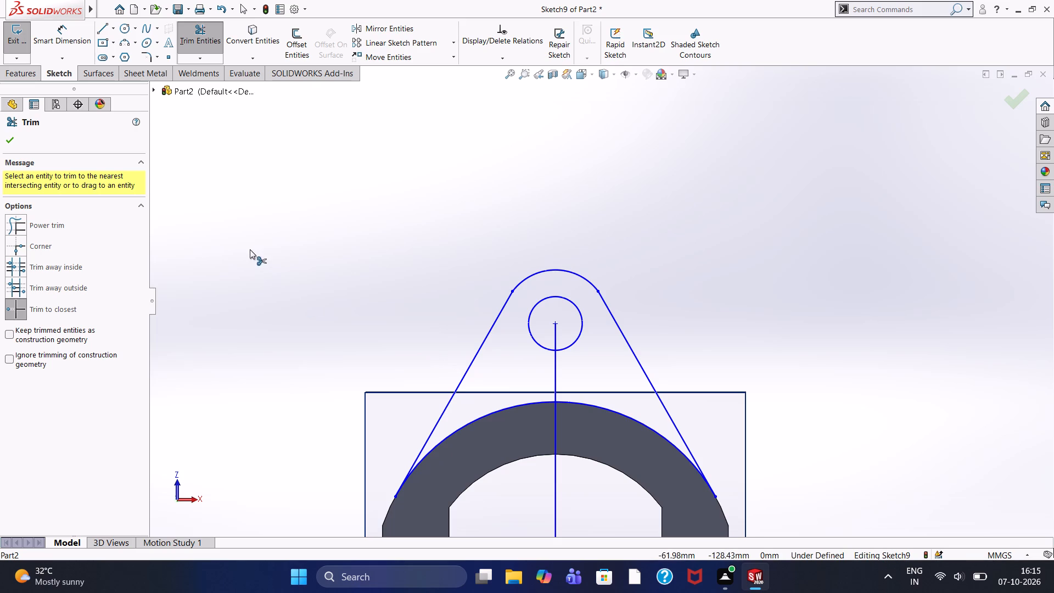
click(5, 142)
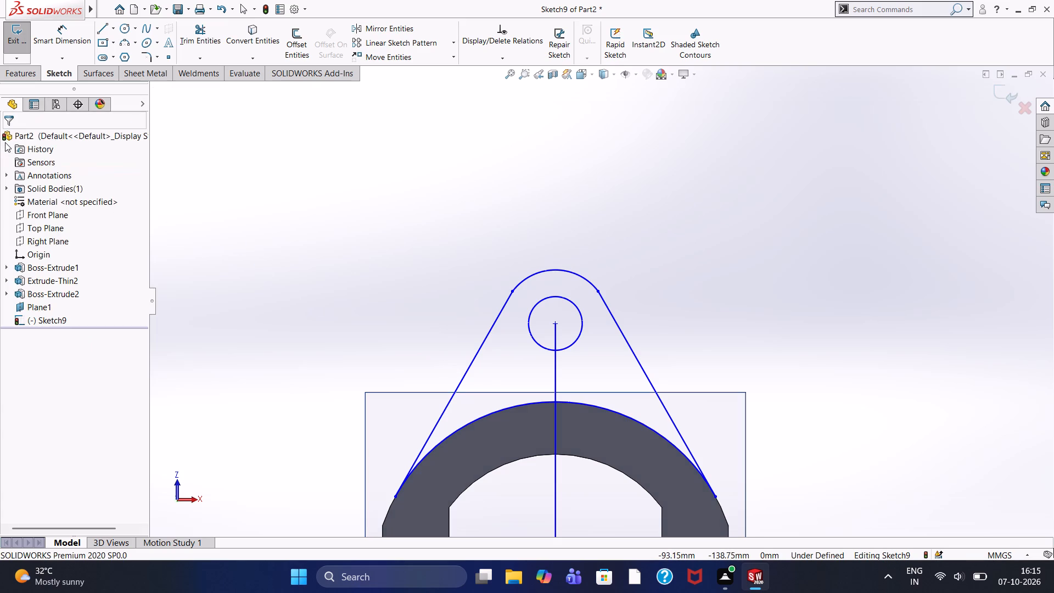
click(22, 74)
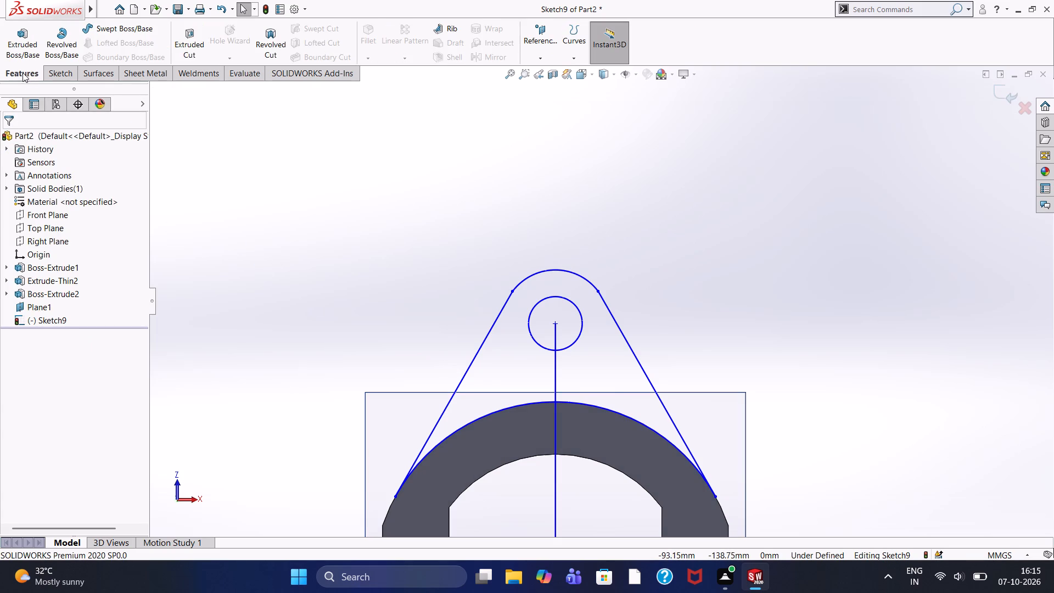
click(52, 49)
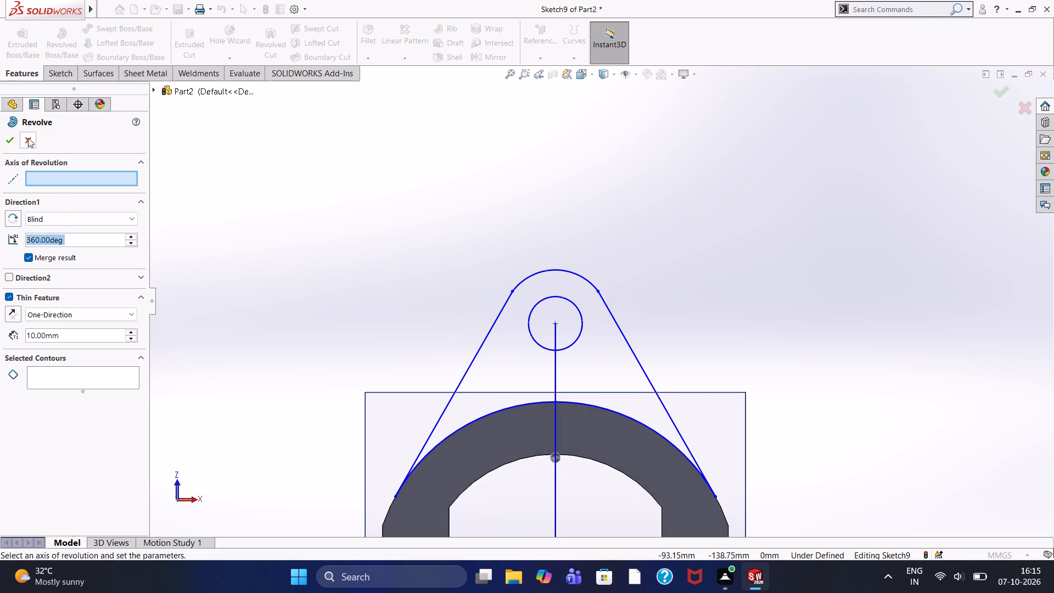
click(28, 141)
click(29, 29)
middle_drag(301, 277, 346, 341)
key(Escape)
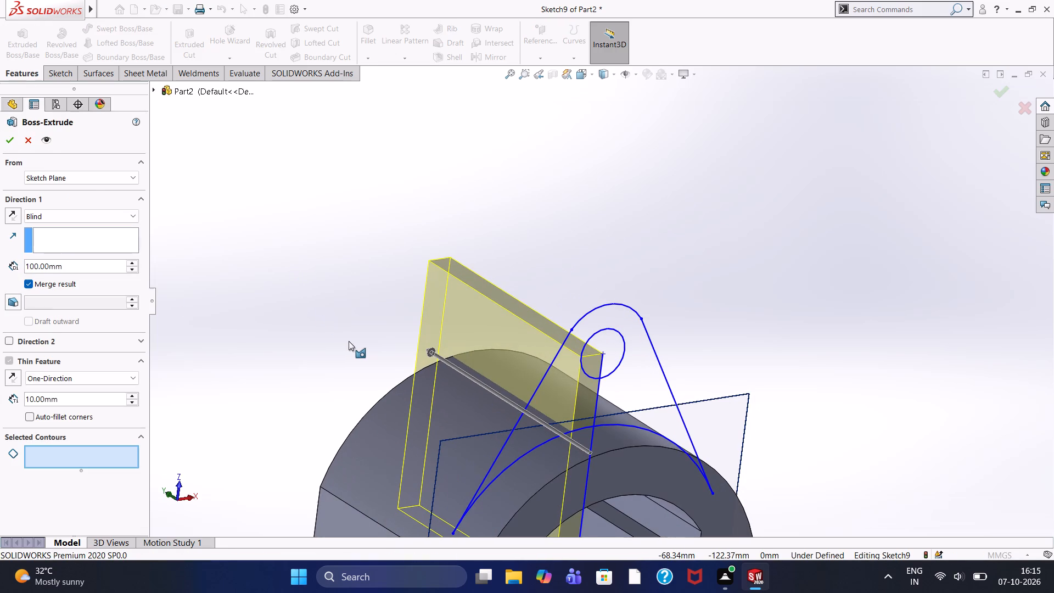
Delete the vertical line running from the circle's centre down through the arch.
click(595, 397)
key(Delete)
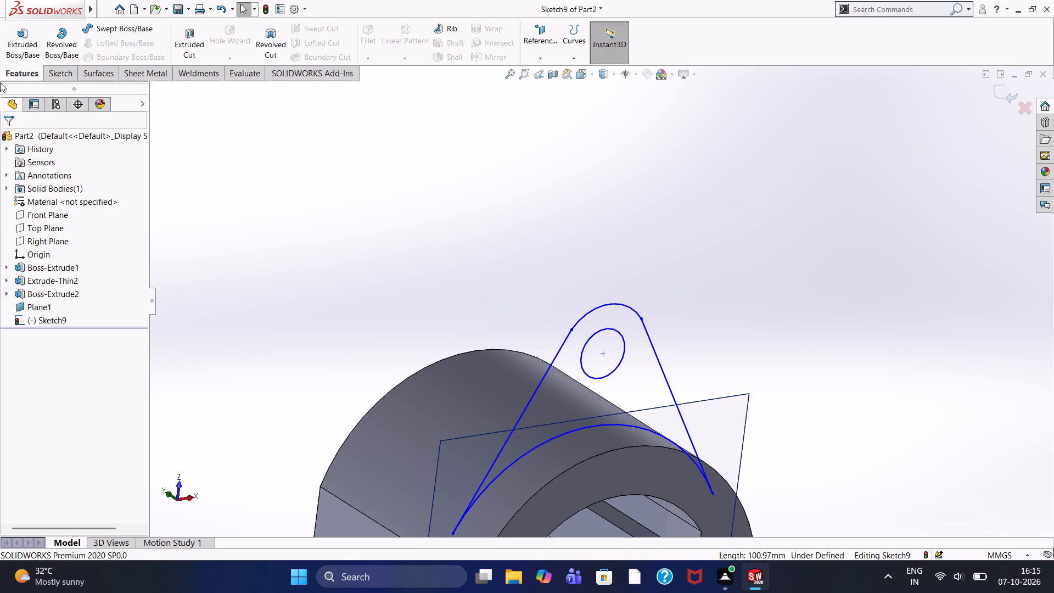
Extrude the region between the arc, side lines and inner circle as a blind boss 78 mm deep along the arch, merging the result.
click(19, 45)
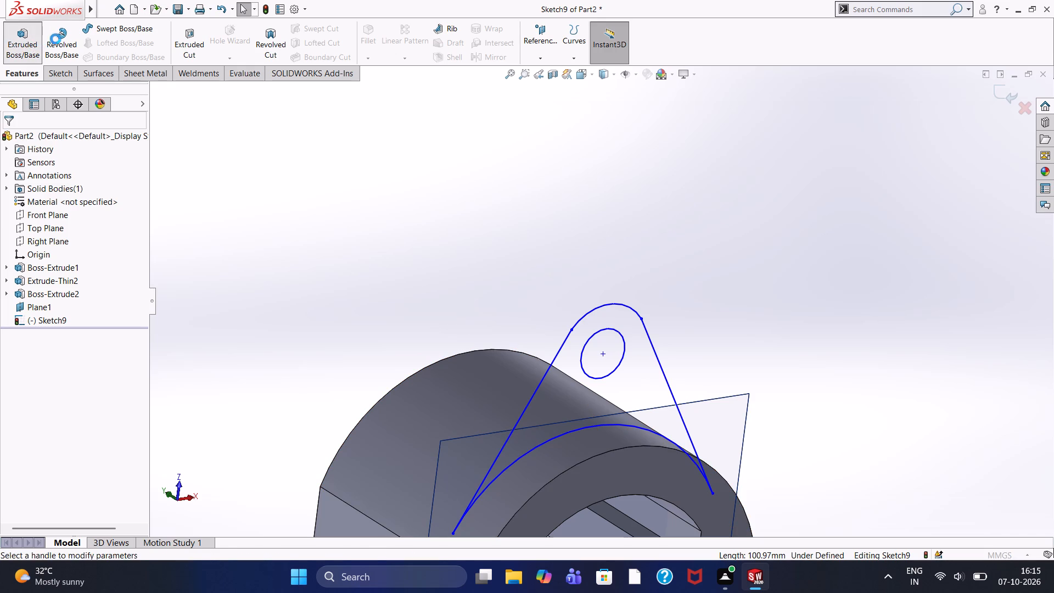
click(641, 390)
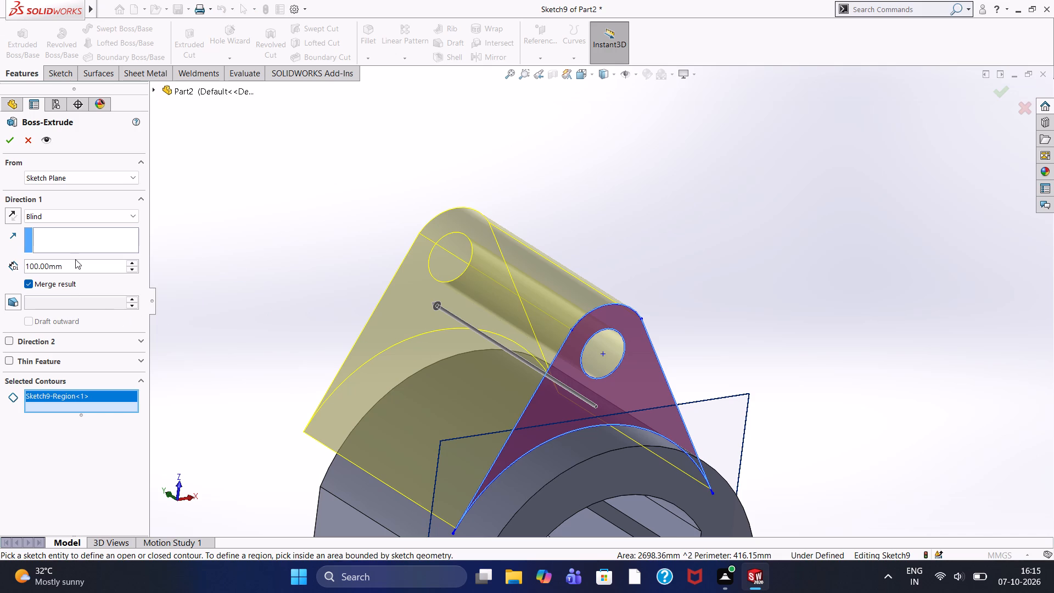
drag(72, 266, 0, 273)
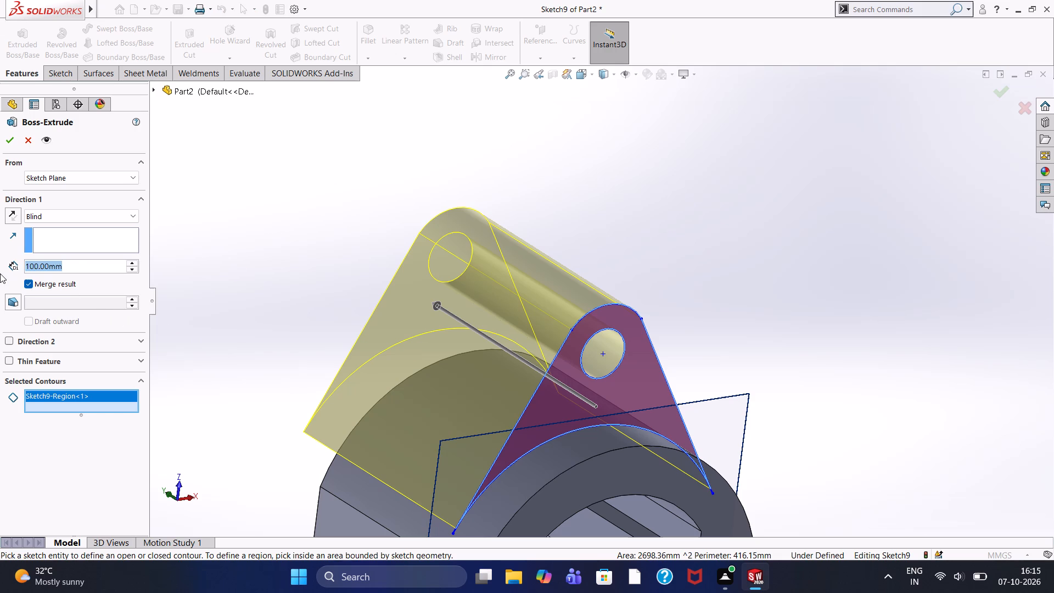
text(78)
key(Return)
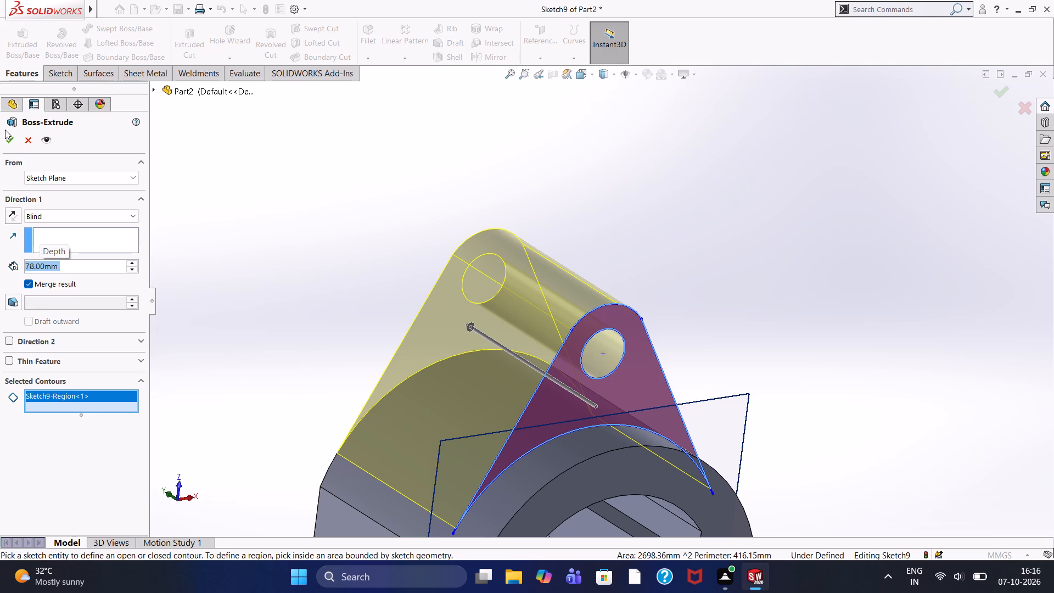
click(5, 140)
click(337, 215)
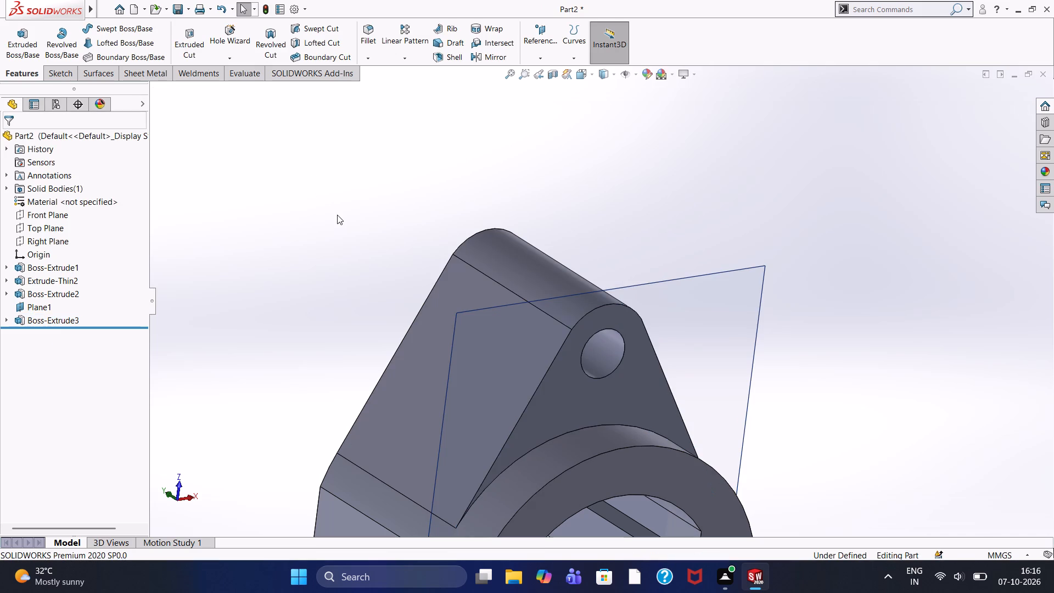
Examine the lug, its round hole and the arch from several angles.
middle_click(334, 208)
middle_drag(334, 208, 261, 163)
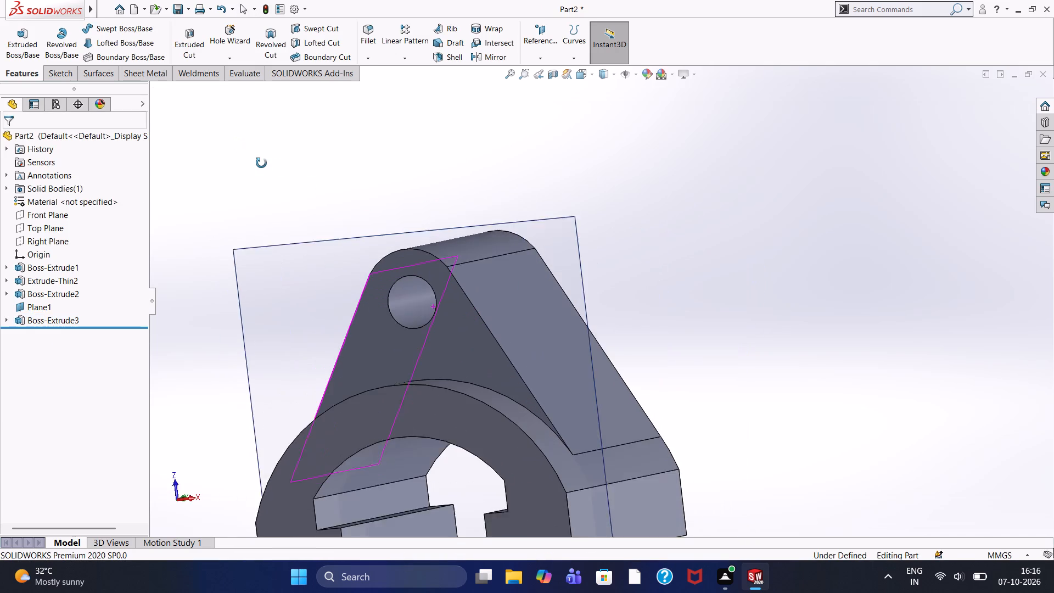
middle_drag(261, 163, 262, 163)
click(300, 346)
right_click(300, 346)
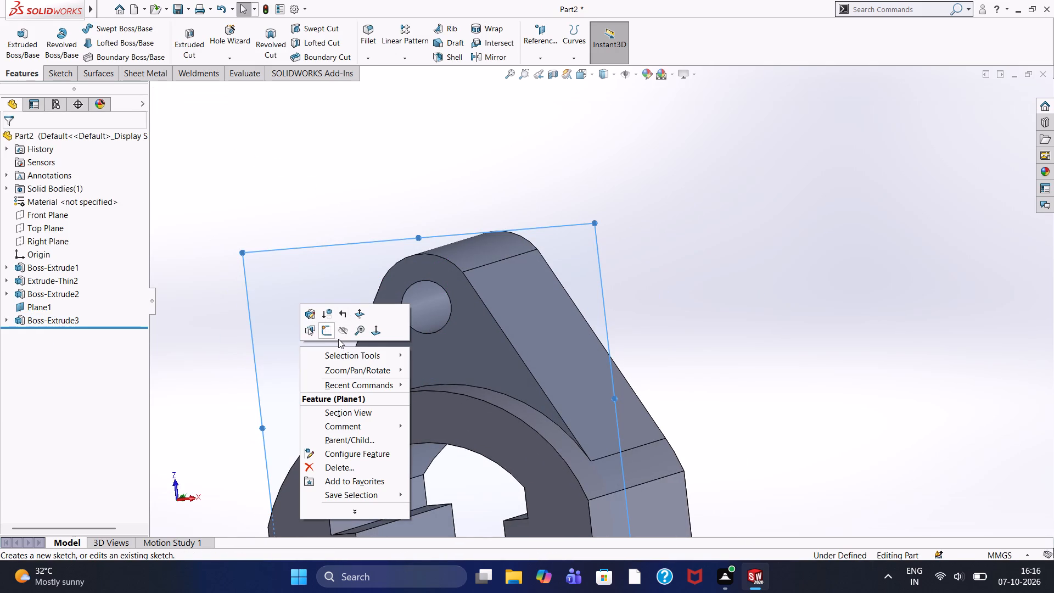
click(302, 194)
middle_drag(302, 194, 334, 302)
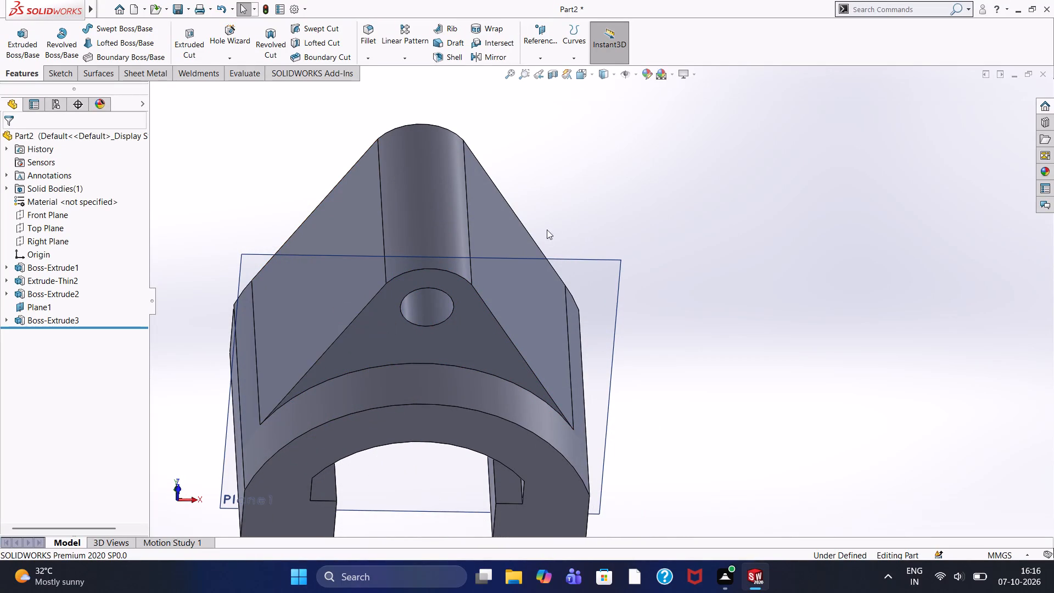
scroll(422, 216, down, 4)
scroll(487, 333, down, 2)
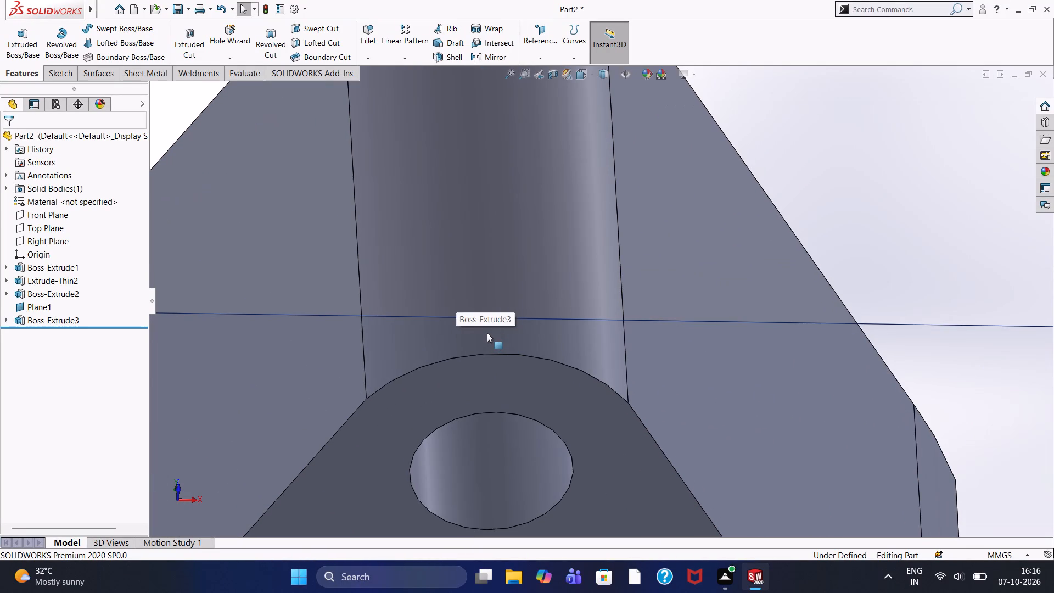
scroll(489, 270, up, 6)
middle_drag(557, 172, 565, 240)
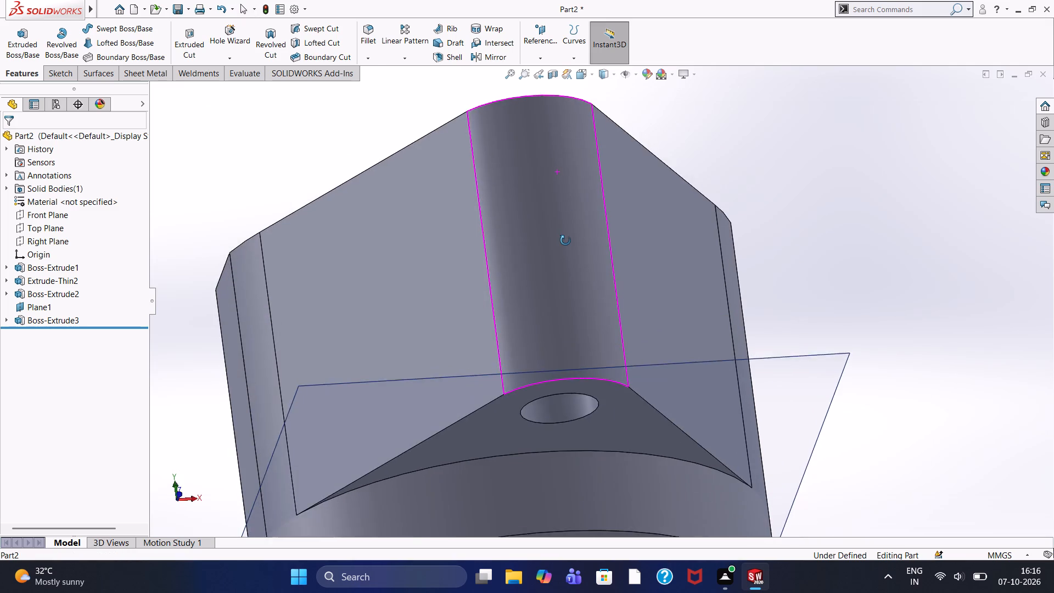
middle_drag(565, 240, 560, 282)
scroll(549, 350, up, 1)
scroll(548, 350, down, 1)
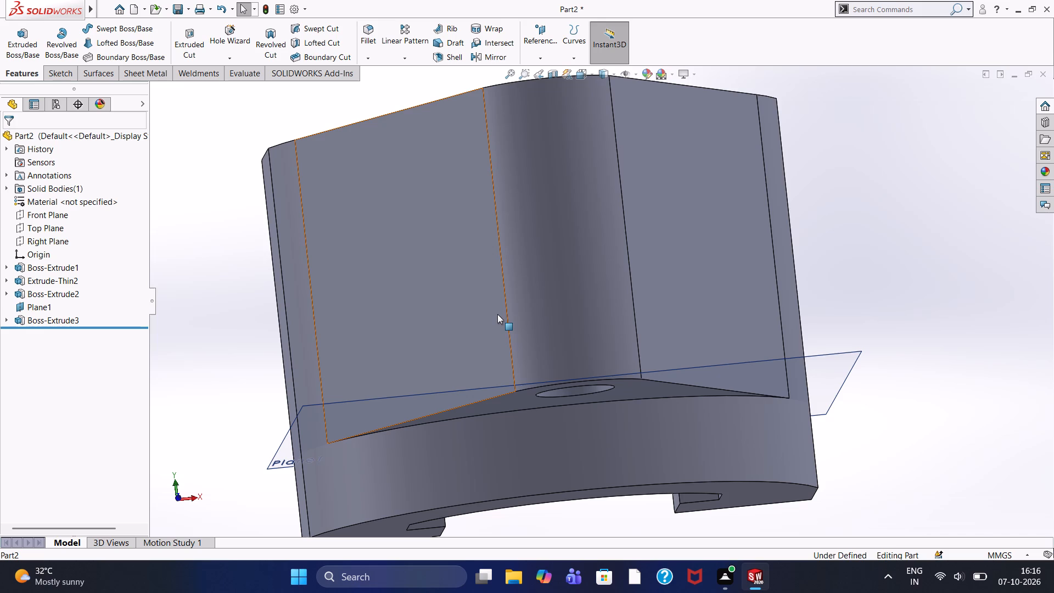
middle_click(497, 314)
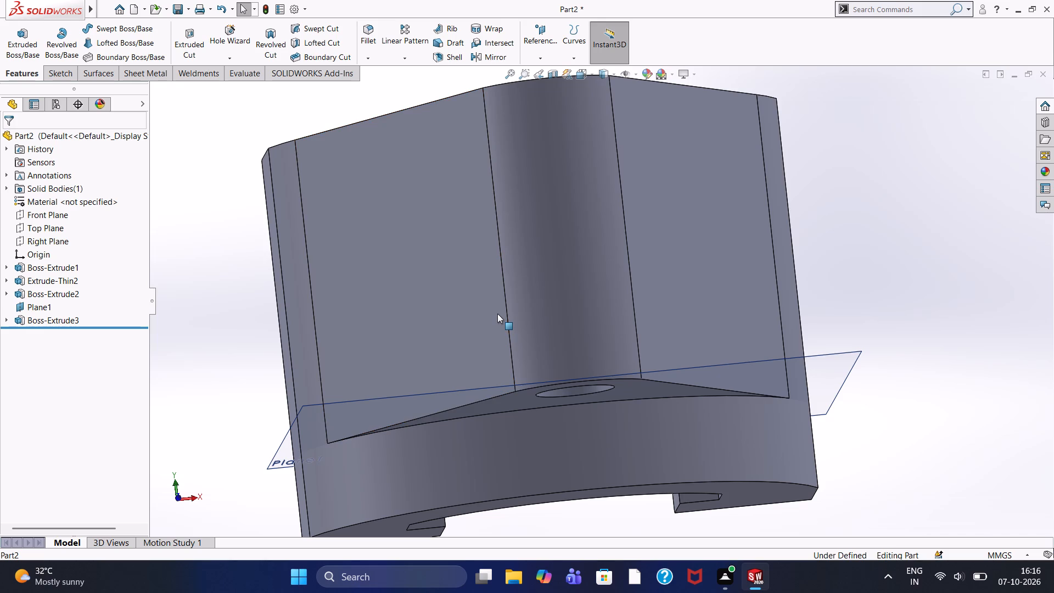
key(Escape)
Start a new sketch on Plane1, the reference plane crossing the lug and arch.
click(65, 69)
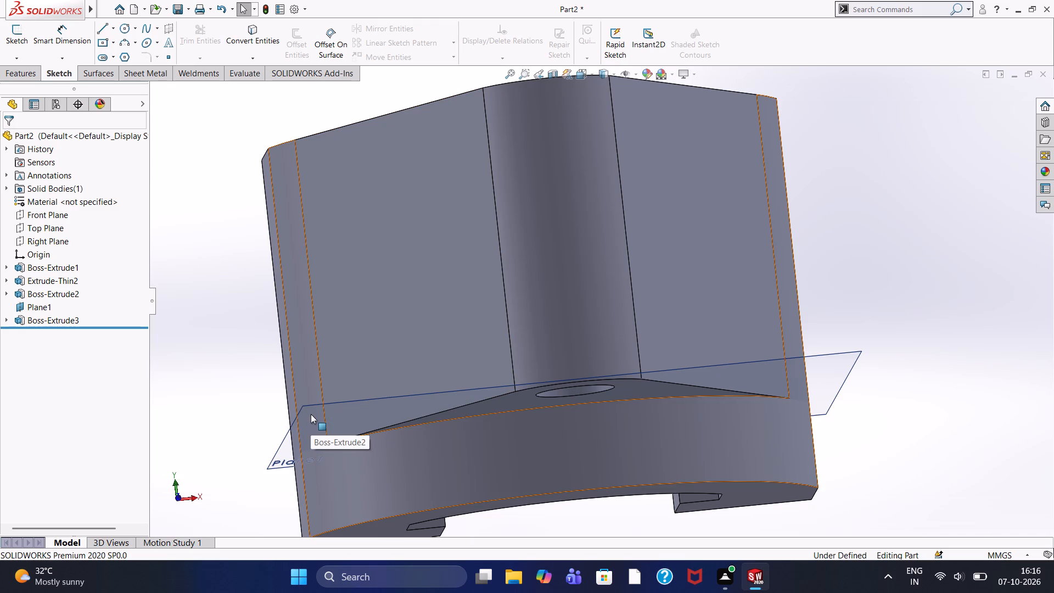
click(311, 414)
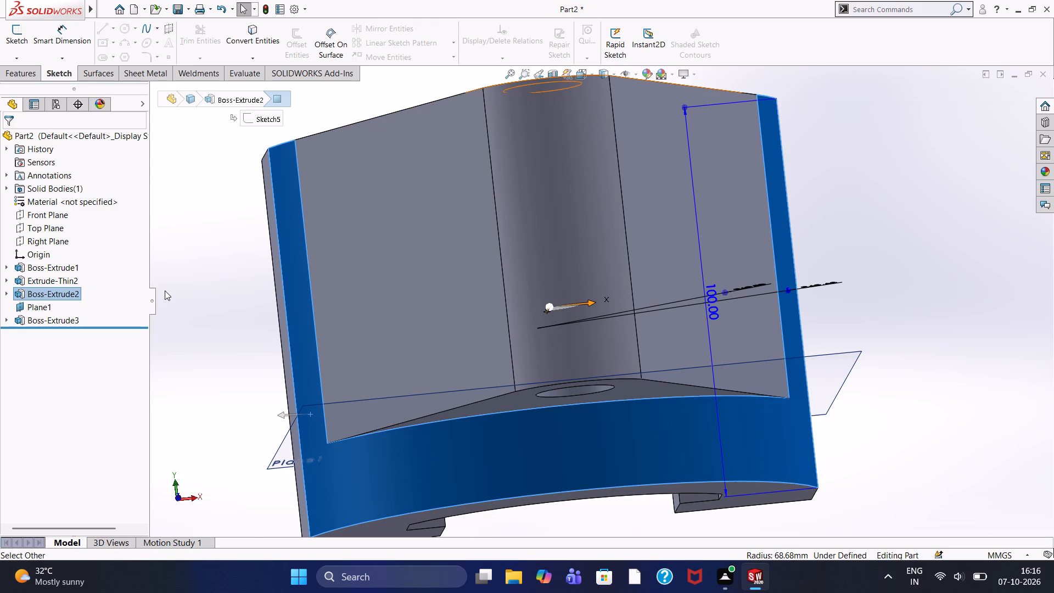
click(165, 290)
middle_drag(177, 282, 169, 127)
scroll(177, 282, up, 1)
scroll(169, 127, up, 1)
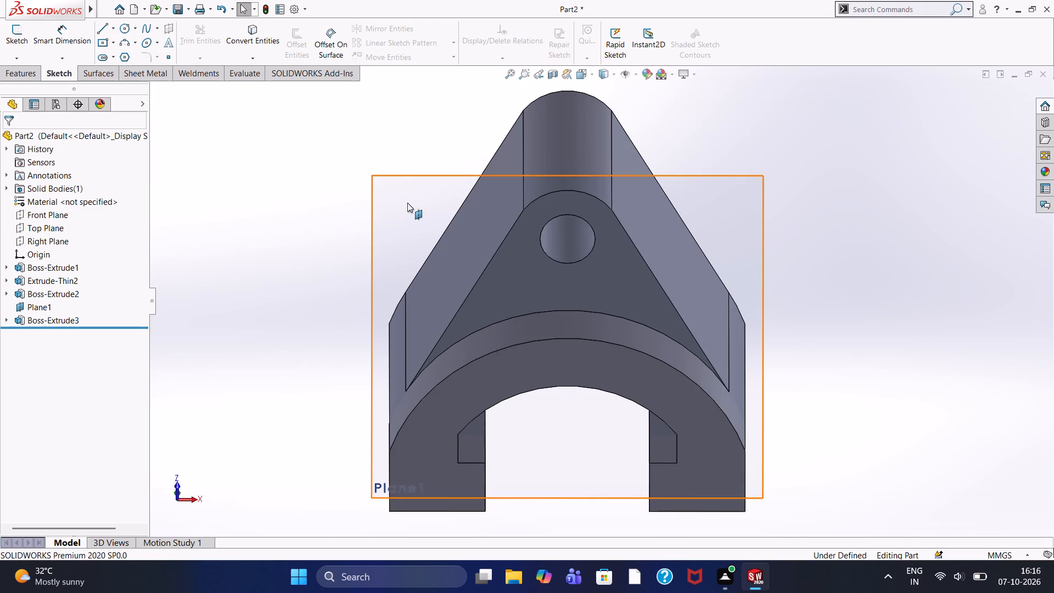
click(408, 203)
click(458, 169)
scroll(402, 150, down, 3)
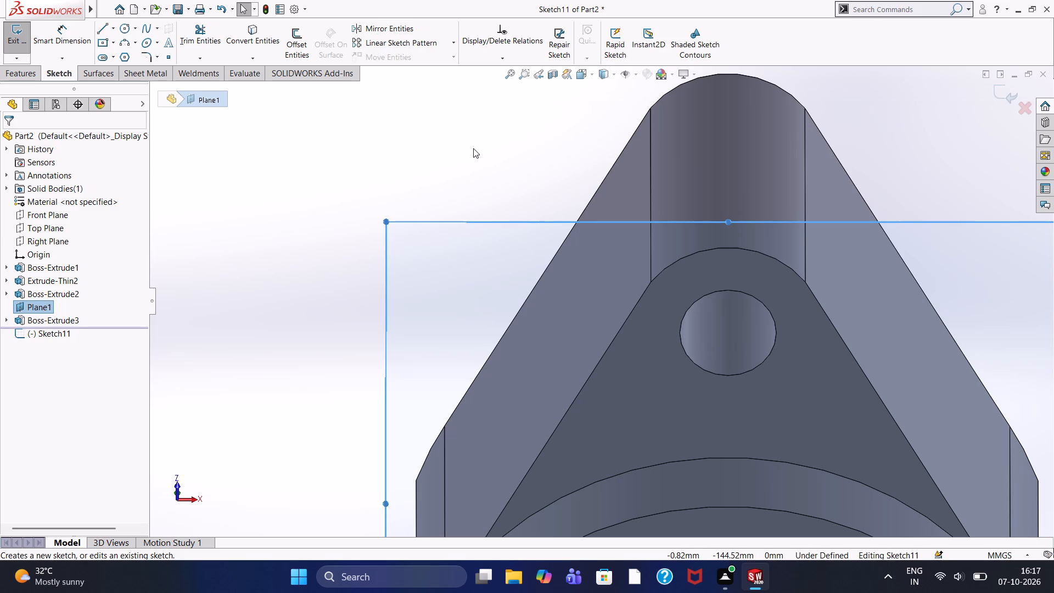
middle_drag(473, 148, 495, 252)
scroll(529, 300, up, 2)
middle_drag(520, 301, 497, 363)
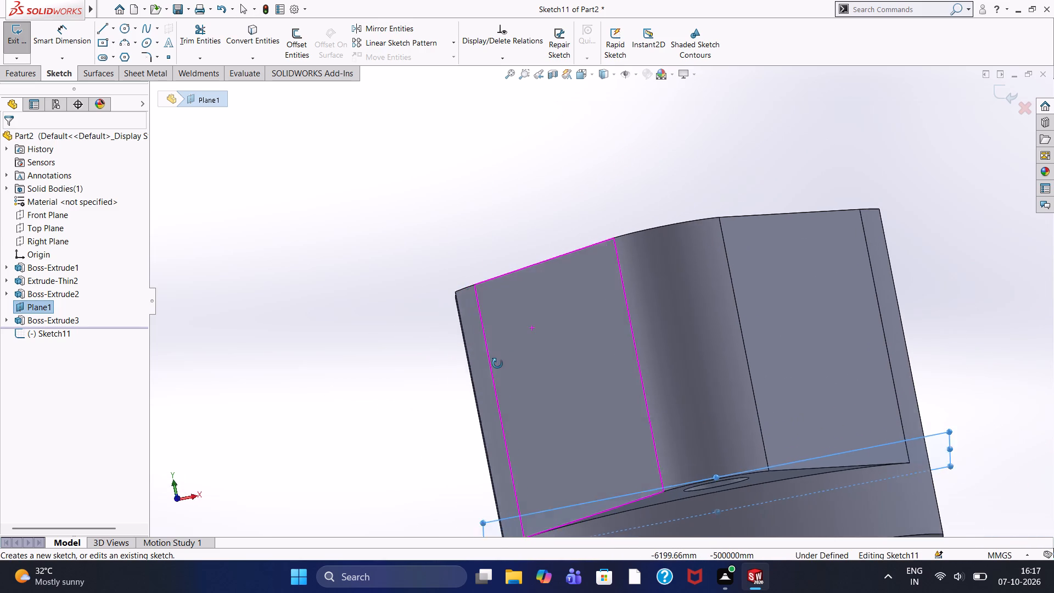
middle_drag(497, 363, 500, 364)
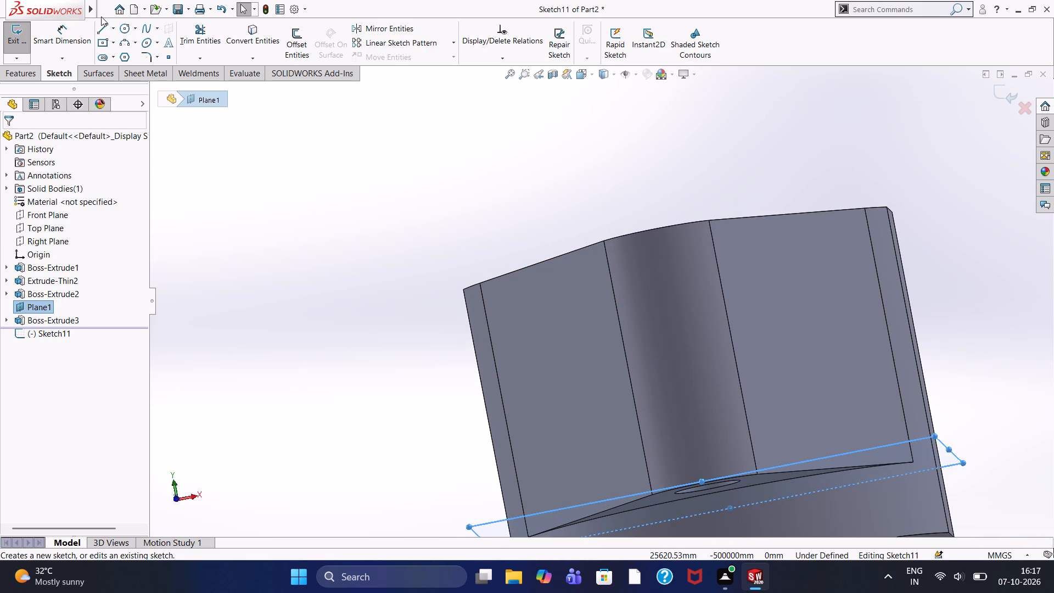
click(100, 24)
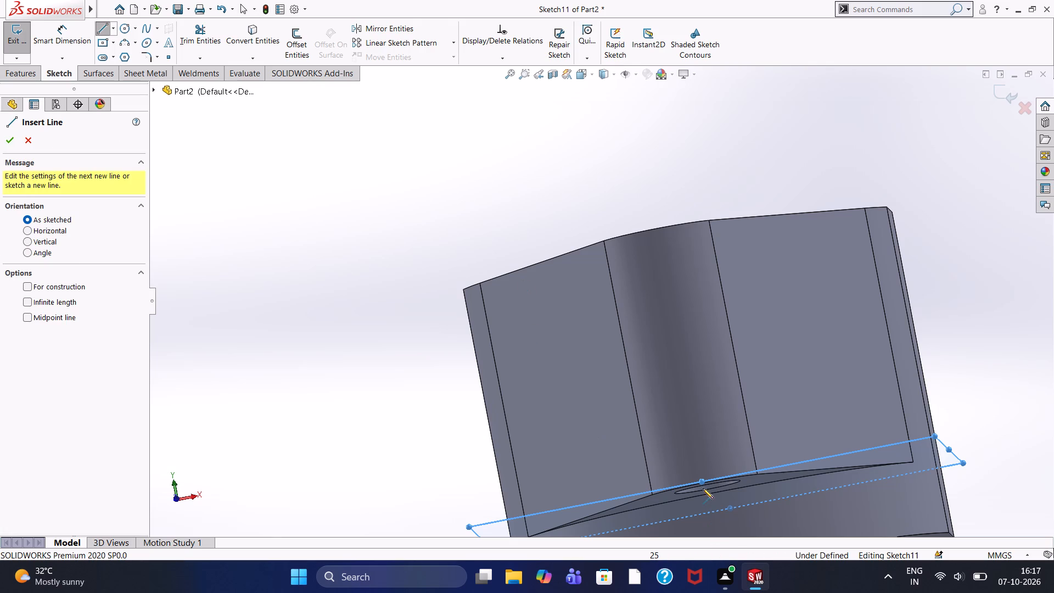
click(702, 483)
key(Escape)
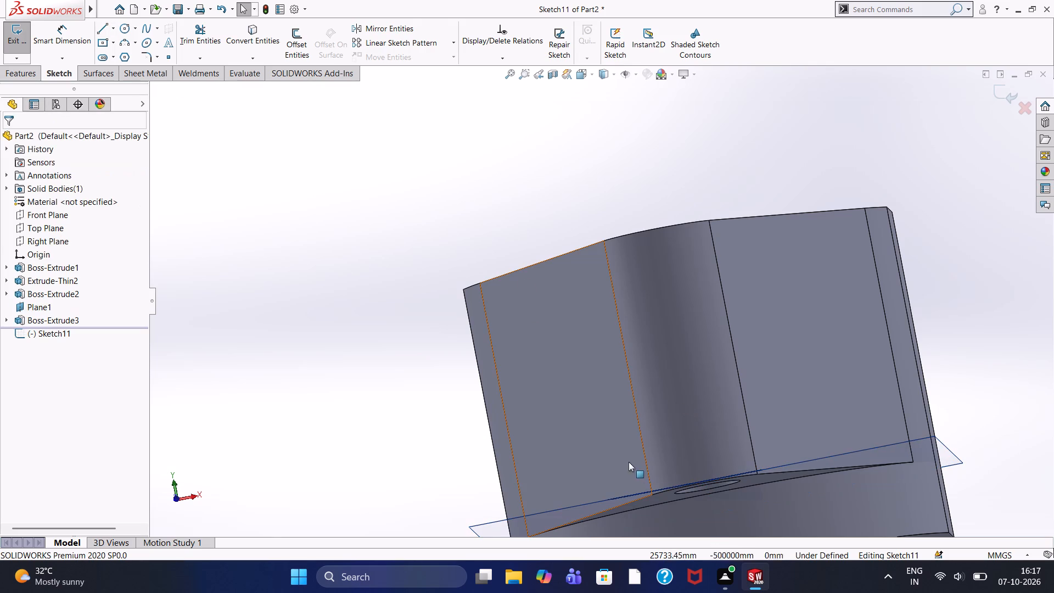
Examine the part from its front, side and back to see how the lug sits relative to Plane1.
scroll(652, 423, up, 2)
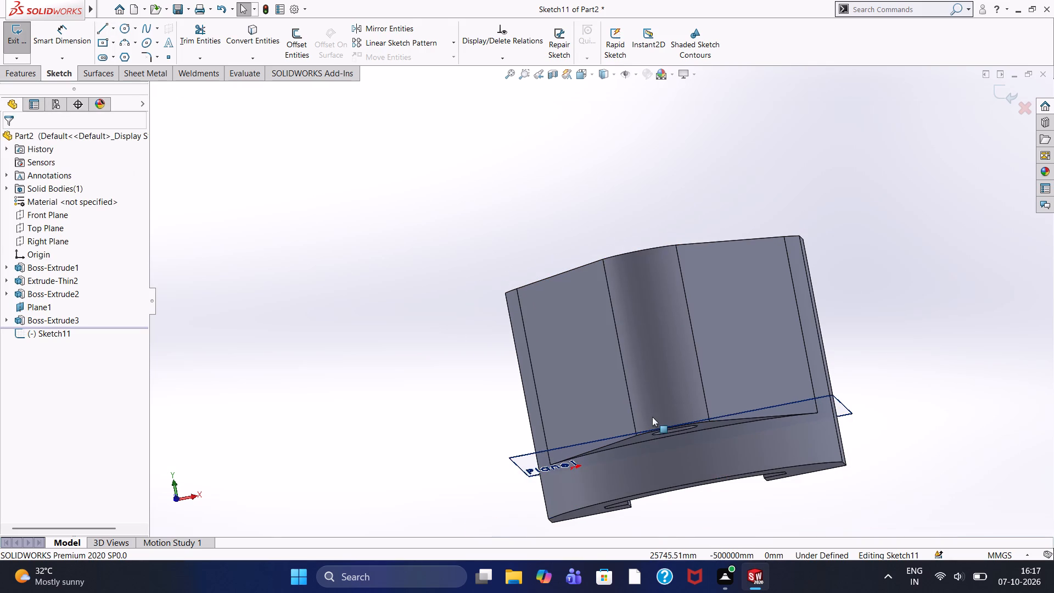
scroll(595, 407, down, 3)
scroll(584, 368, up, 1)
key(Escape)
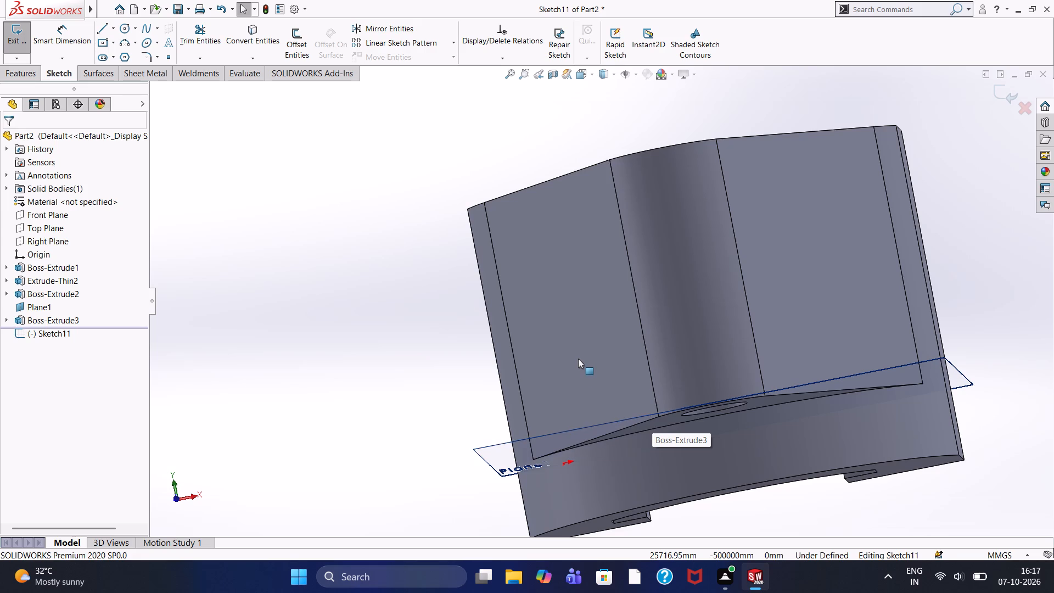
middle_drag(220, 389, 220, 360)
middle_drag(220, 360, 249, 134)
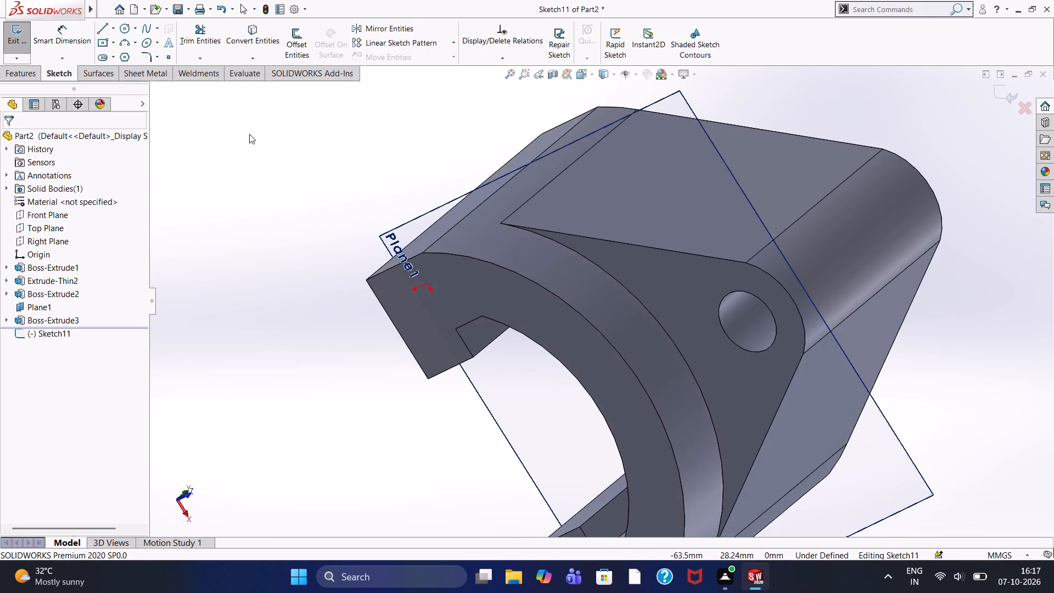
scroll(745, 497, up, 2)
middle_drag(742, 498, 759, 409)
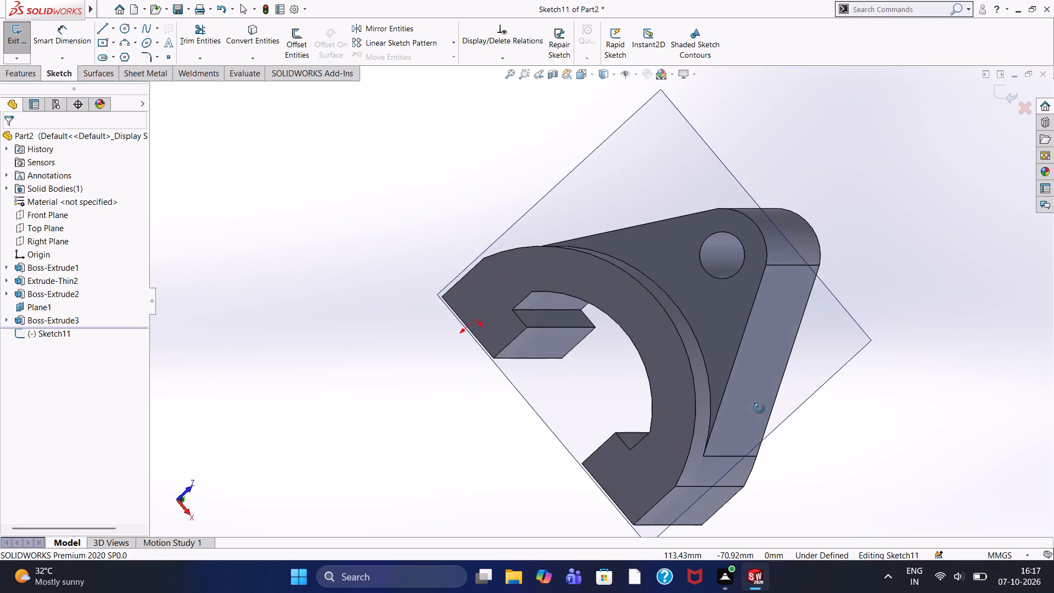
middle_drag(759, 409, 771, 402)
scroll(573, 427, up, 2)
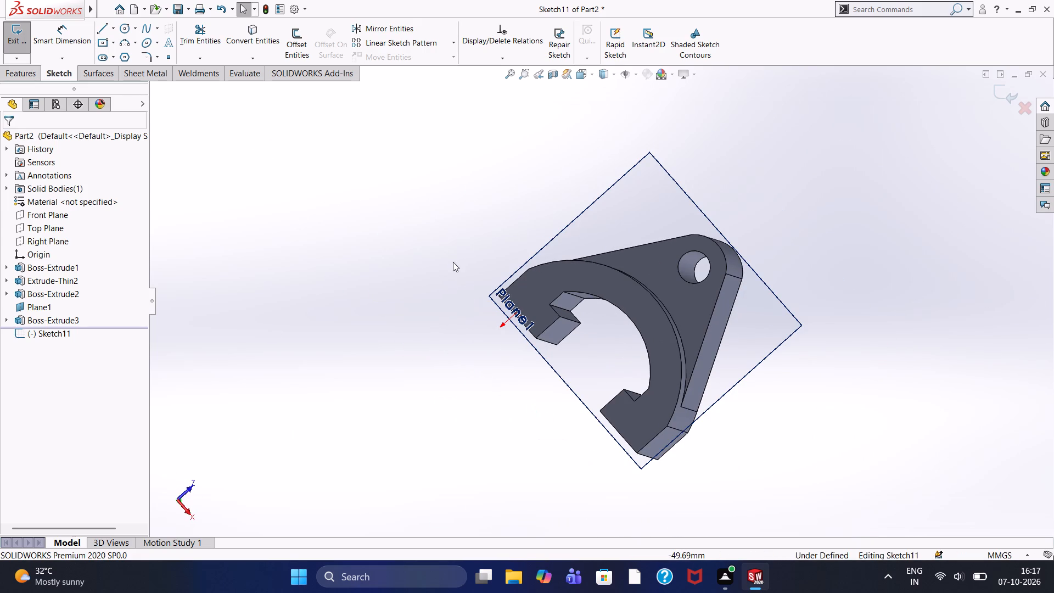
middle_drag(453, 262, 405, 296)
middle_click(405, 296)
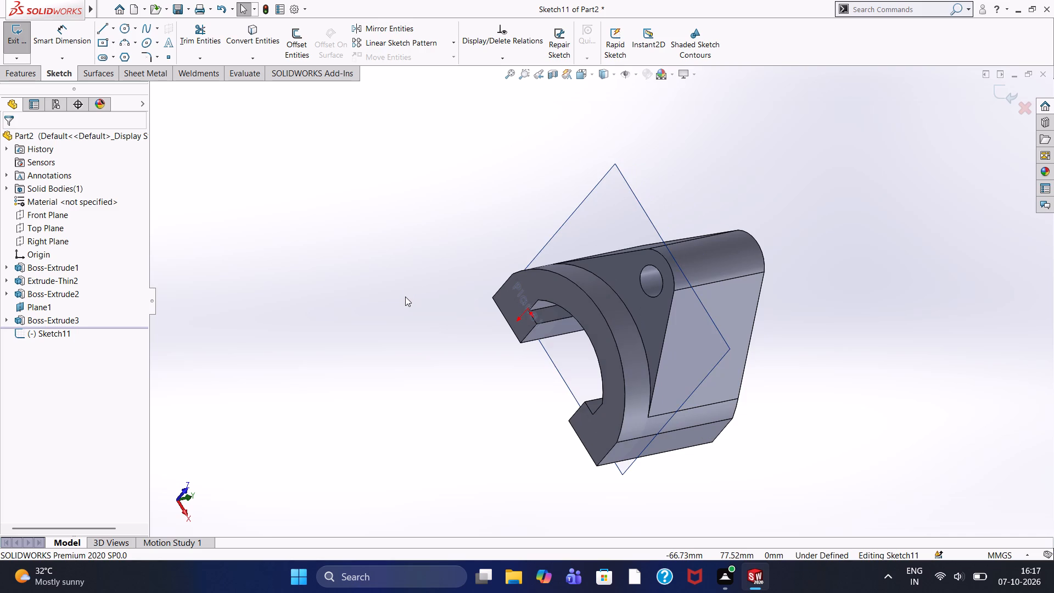
middle_drag(405, 296, 396, 305)
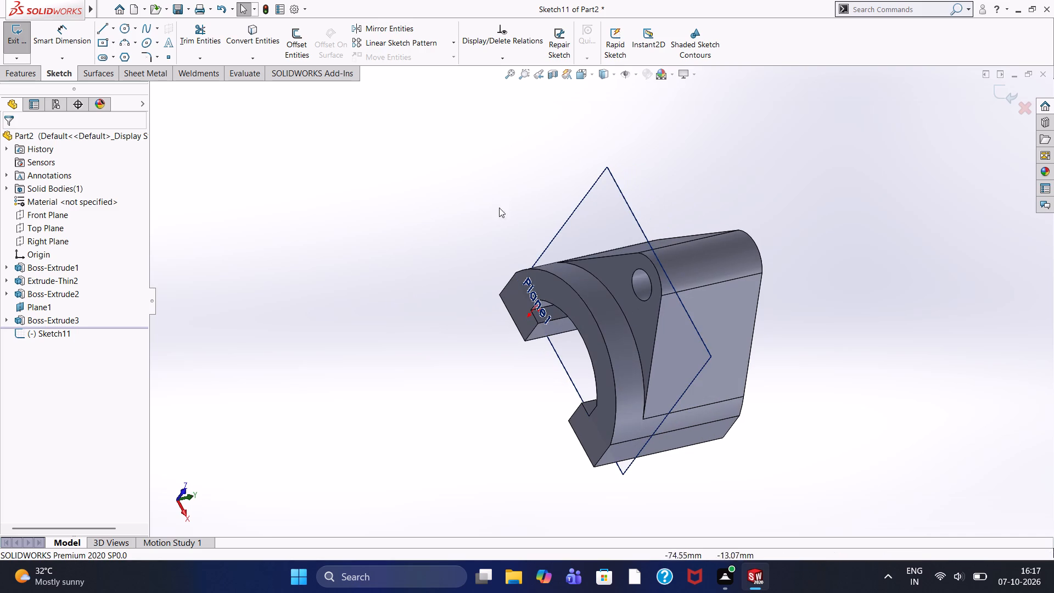
middle_drag(837, 147, 786, 169)
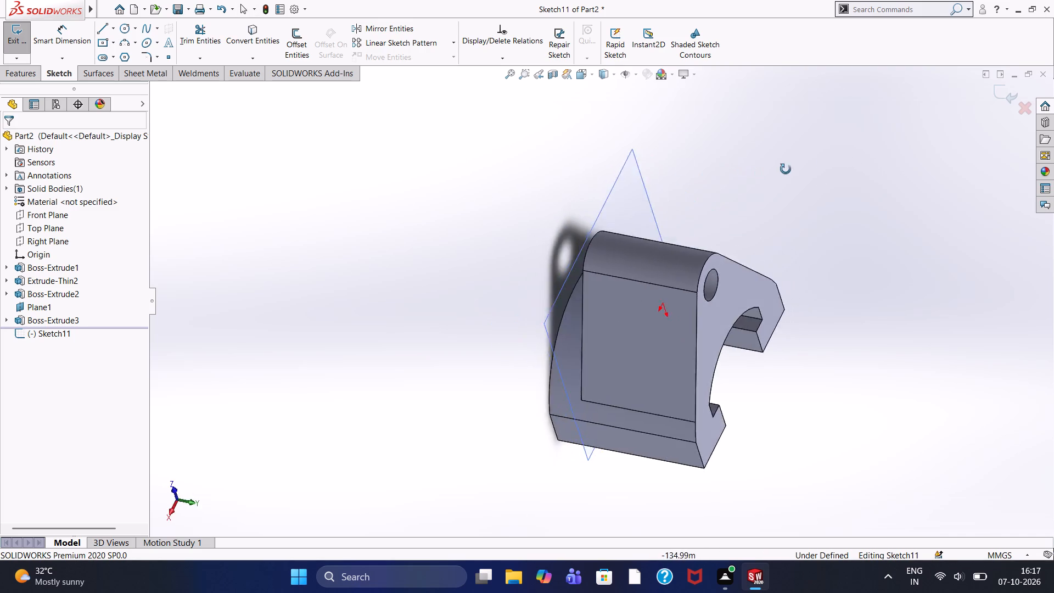
middle_drag(786, 169, 904, 208)
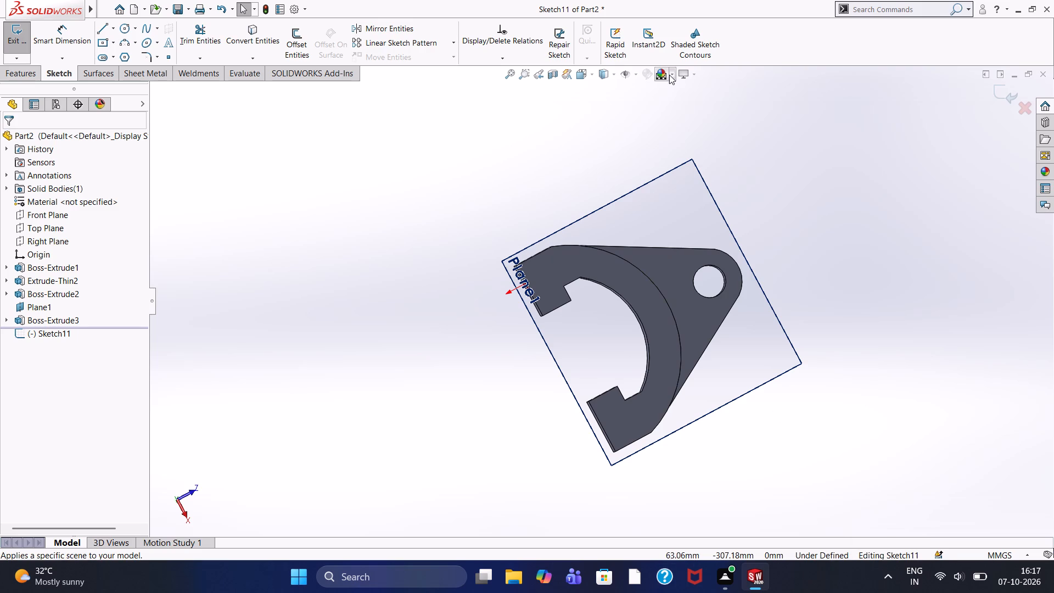
Sketch a horizontal line about 29 mm long from the lowest point of the lug's hole to the lug's sloping side edge.
key(ctrl+8)
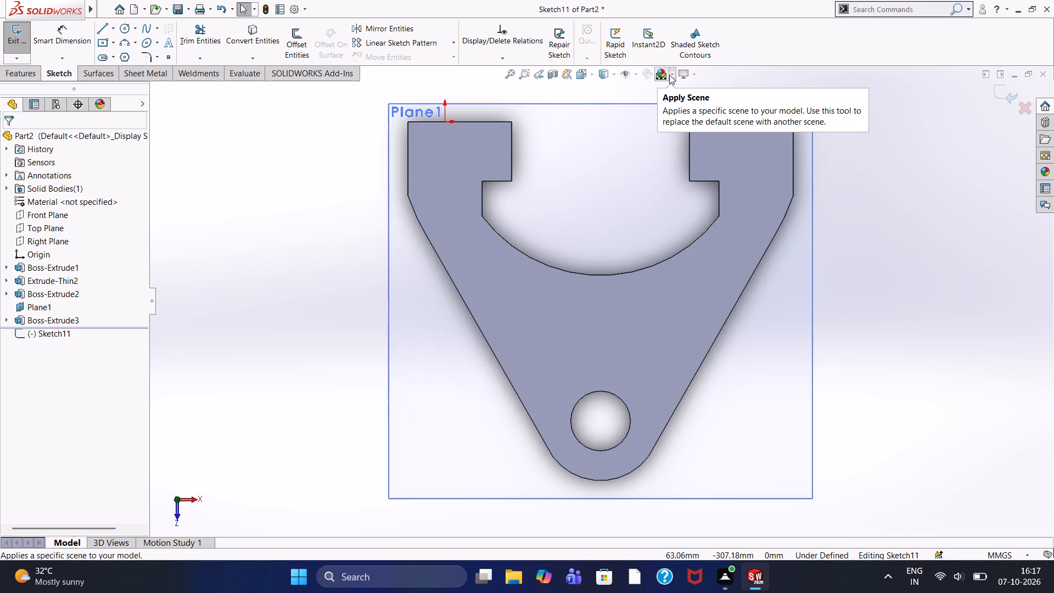
key(ctrl+8)
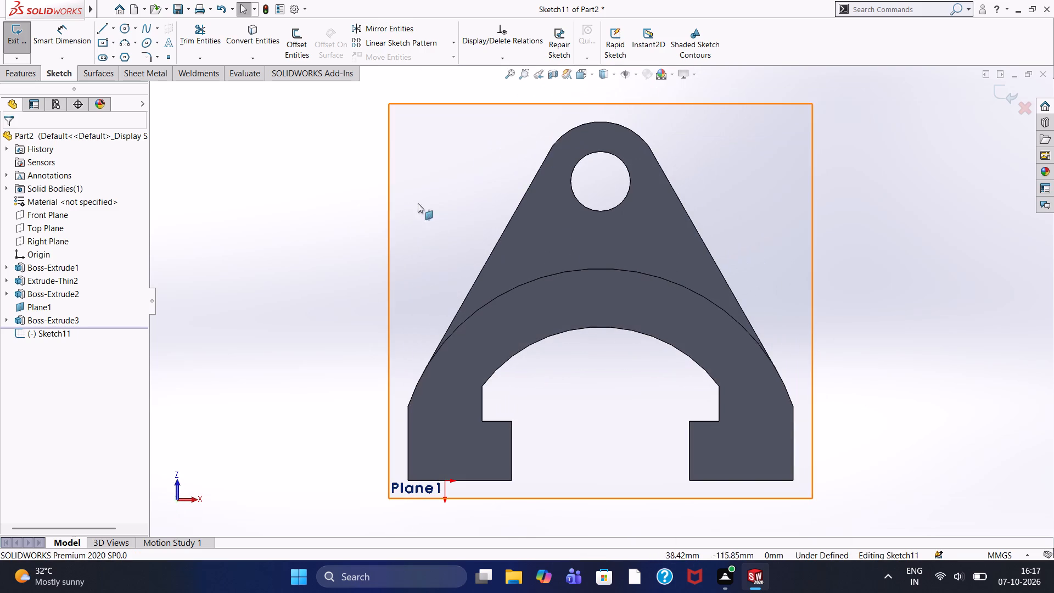
scroll(593, 306, down, 1)
click(321, 174)
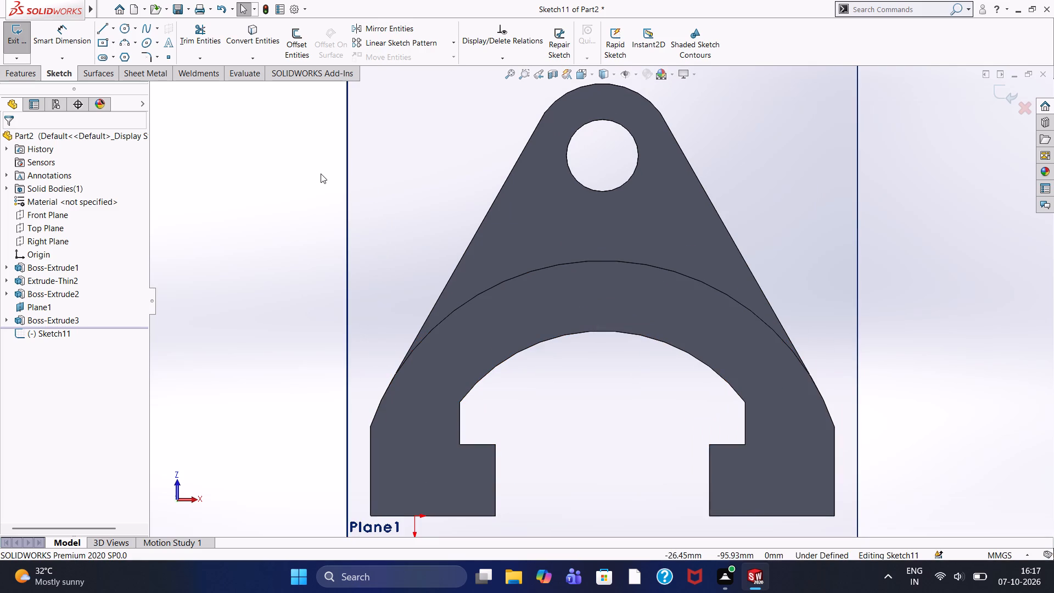
scroll(442, 264, up, 2)
scroll(459, 237, down, 2)
scroll(459, 237, up, 2)
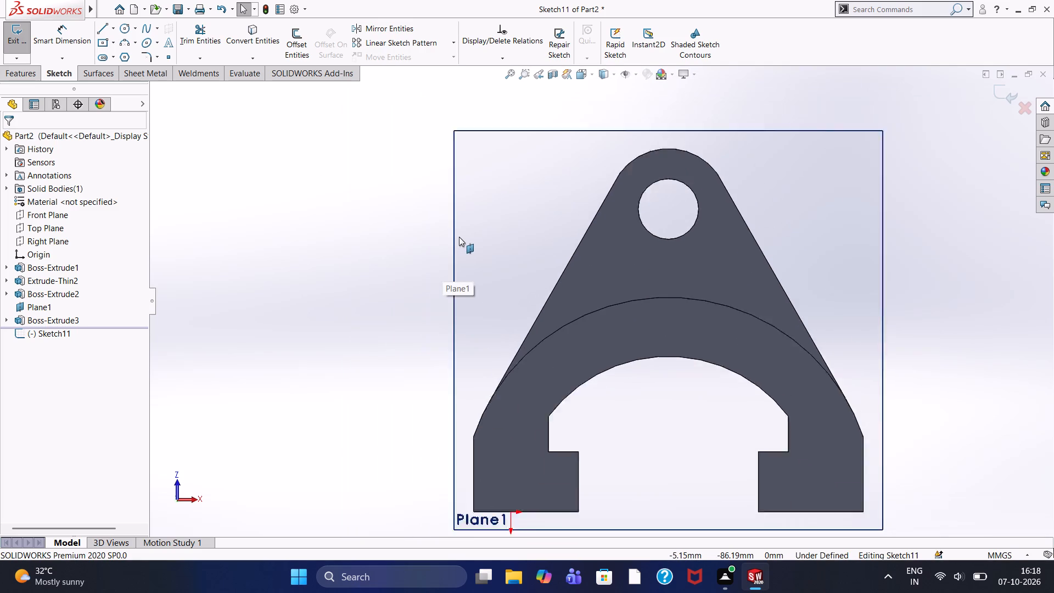
scroll(459, 237, up, 2)
scroll(459, 237, down, 5)
scroll(459, 237, up, 4)
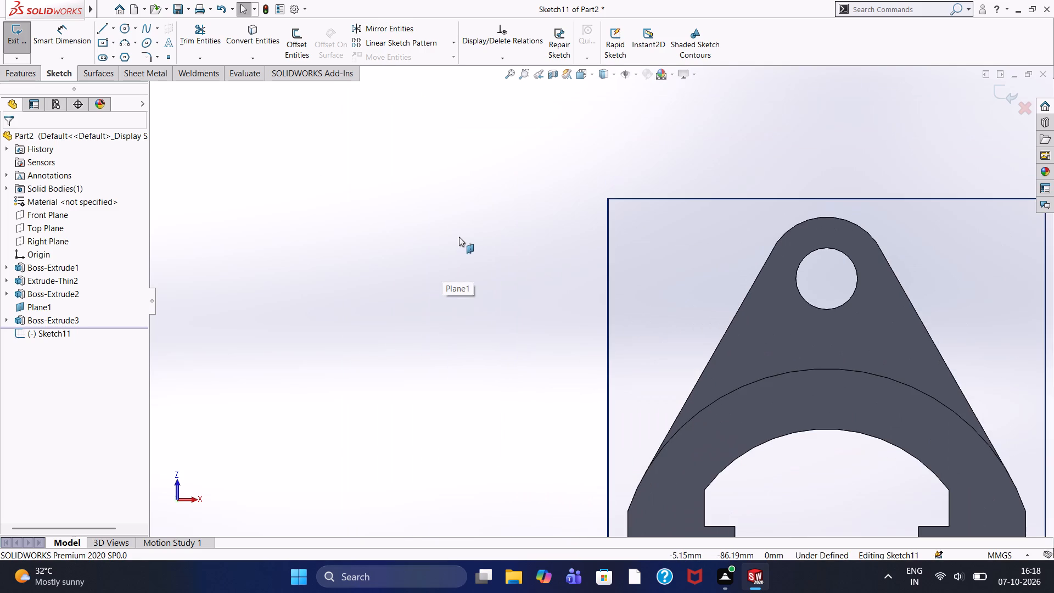
scroll(459, 237, down, 3)
scroll(459, 237, up, 3)
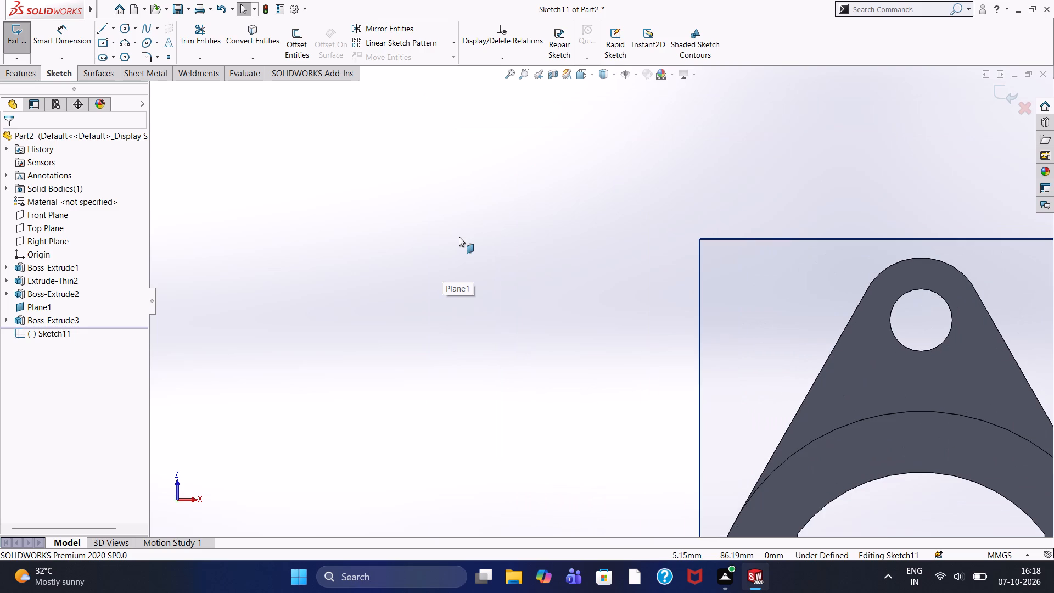
scroll(493, 240, down, 1)
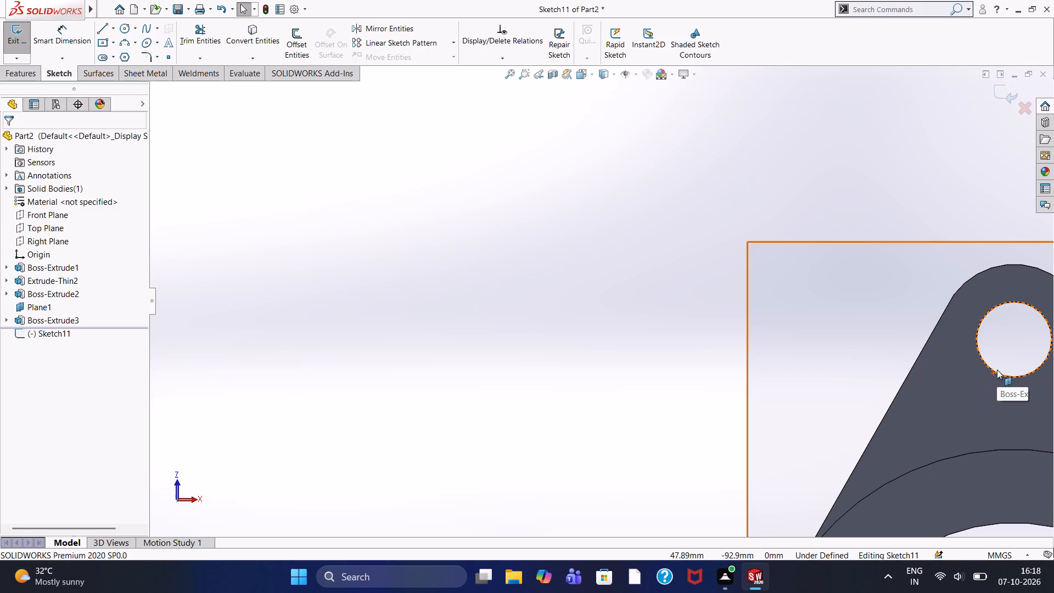
click(104, 35)
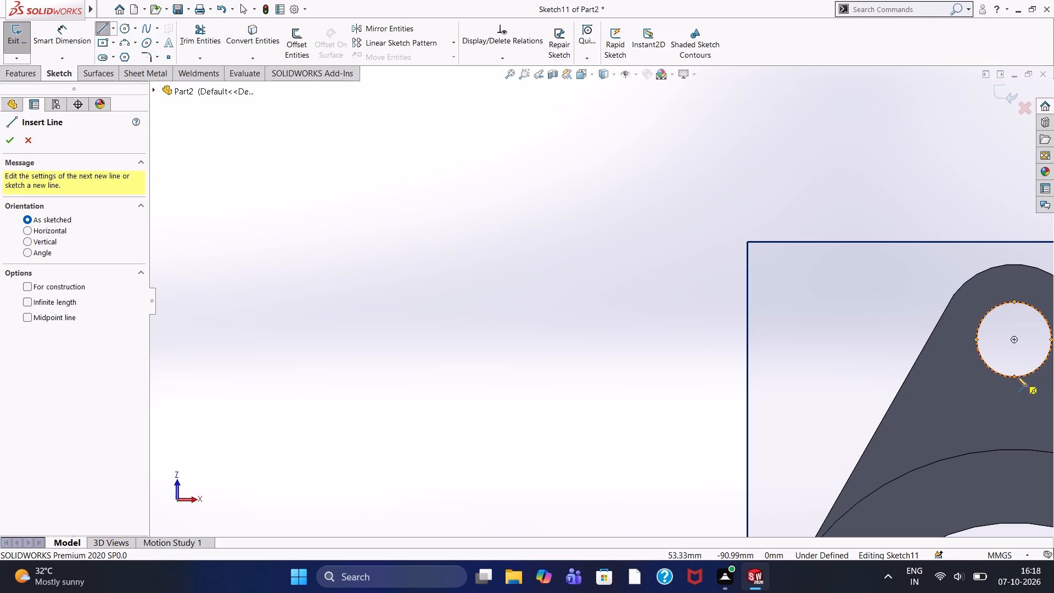
click(1017, 377)
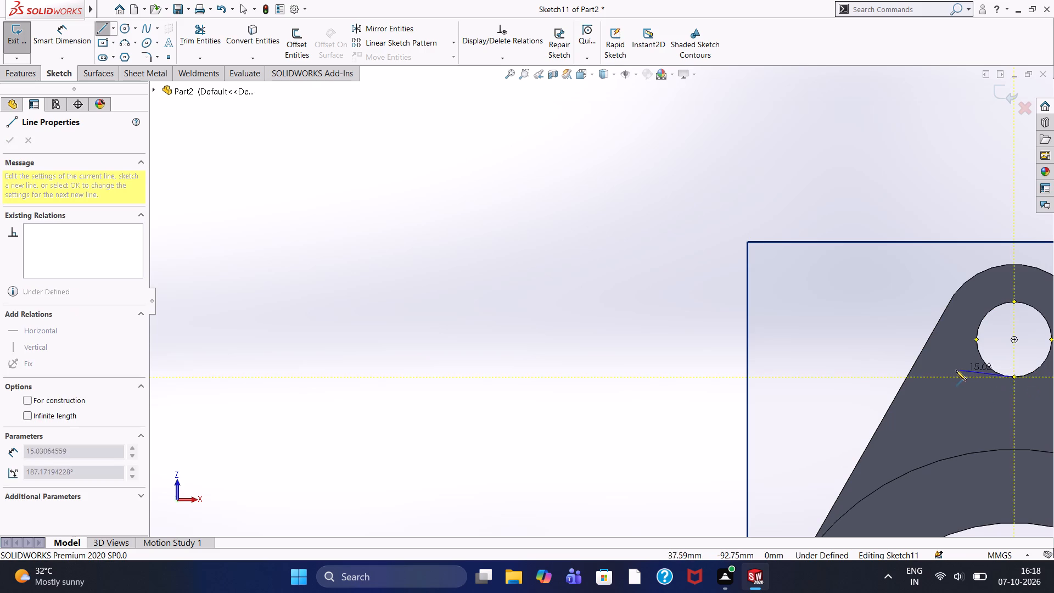
click(905, 376)
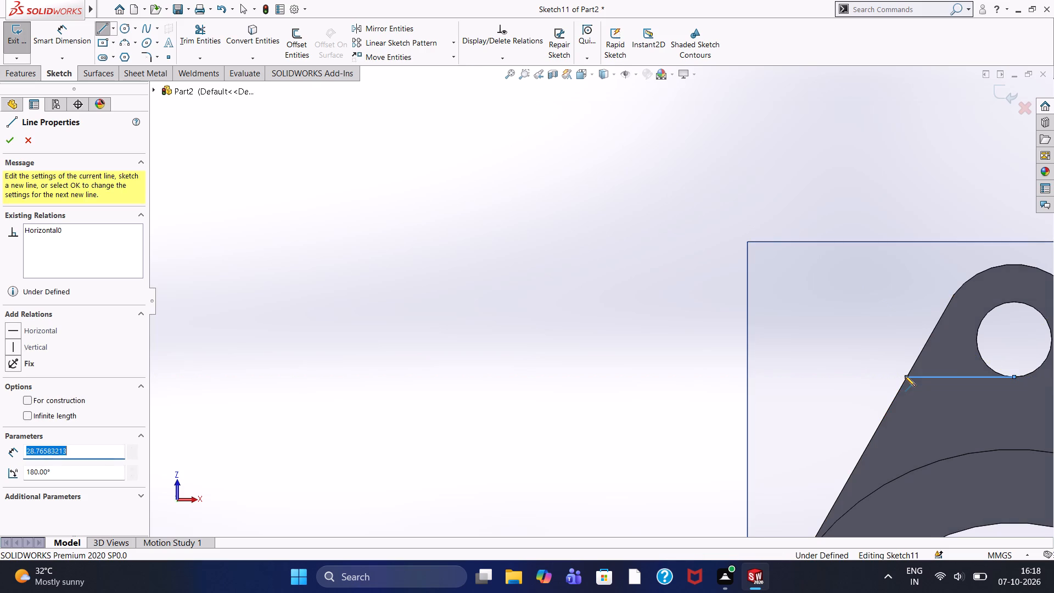
right_click(847, 348)
click(856, 354)
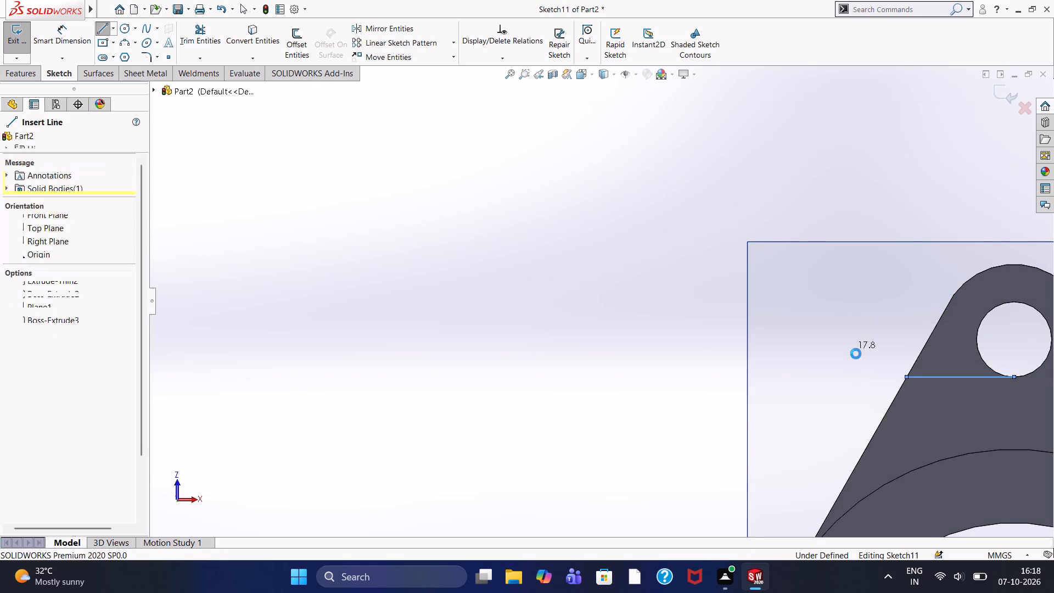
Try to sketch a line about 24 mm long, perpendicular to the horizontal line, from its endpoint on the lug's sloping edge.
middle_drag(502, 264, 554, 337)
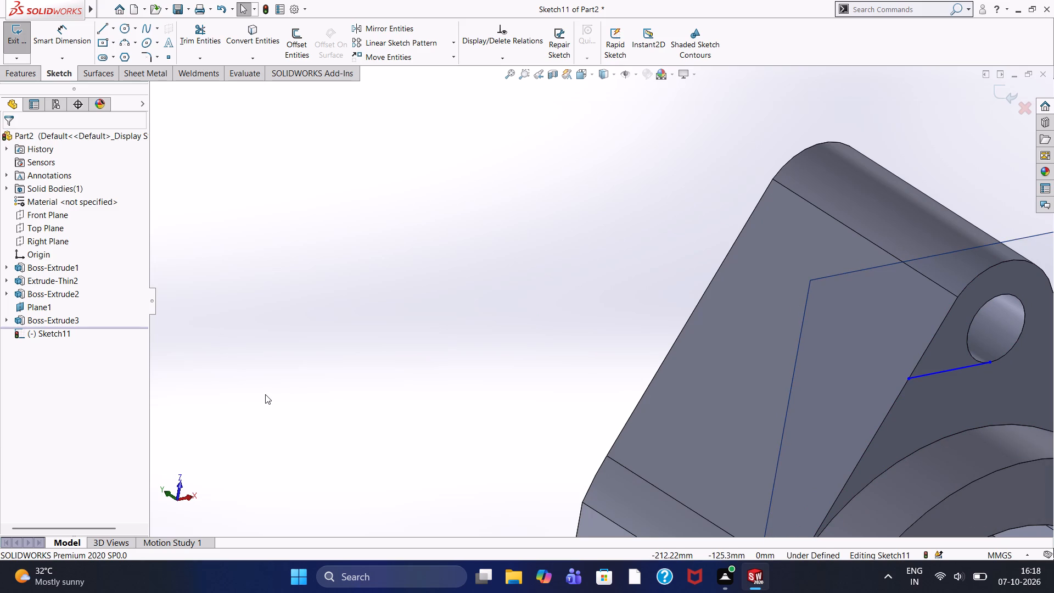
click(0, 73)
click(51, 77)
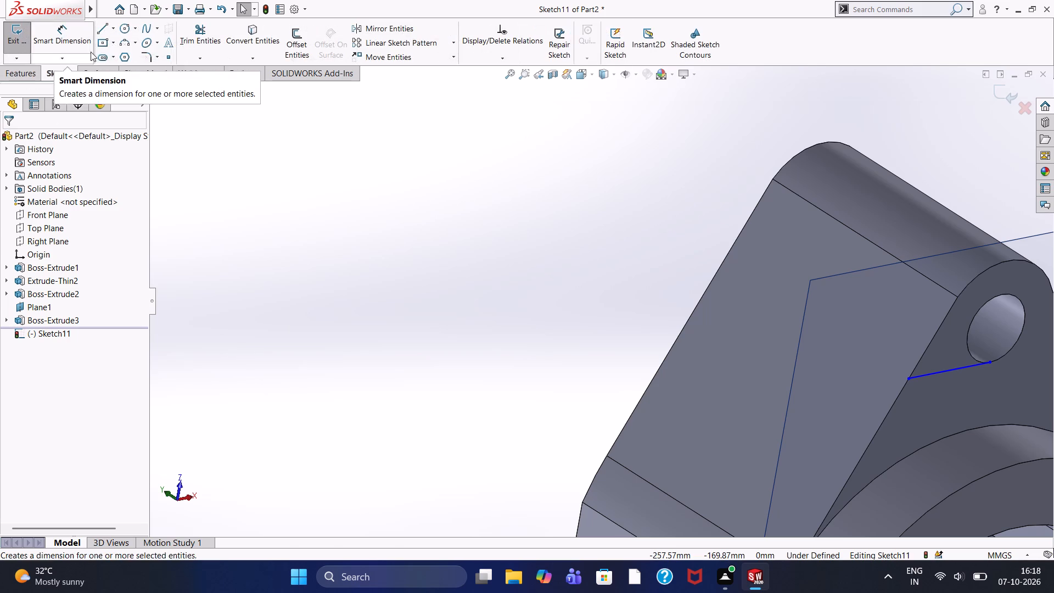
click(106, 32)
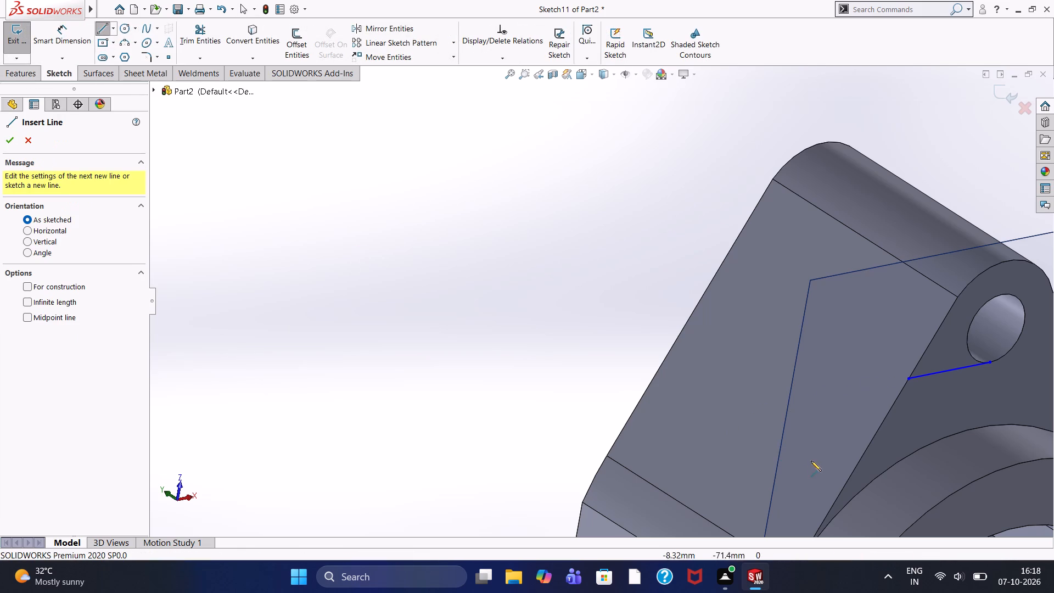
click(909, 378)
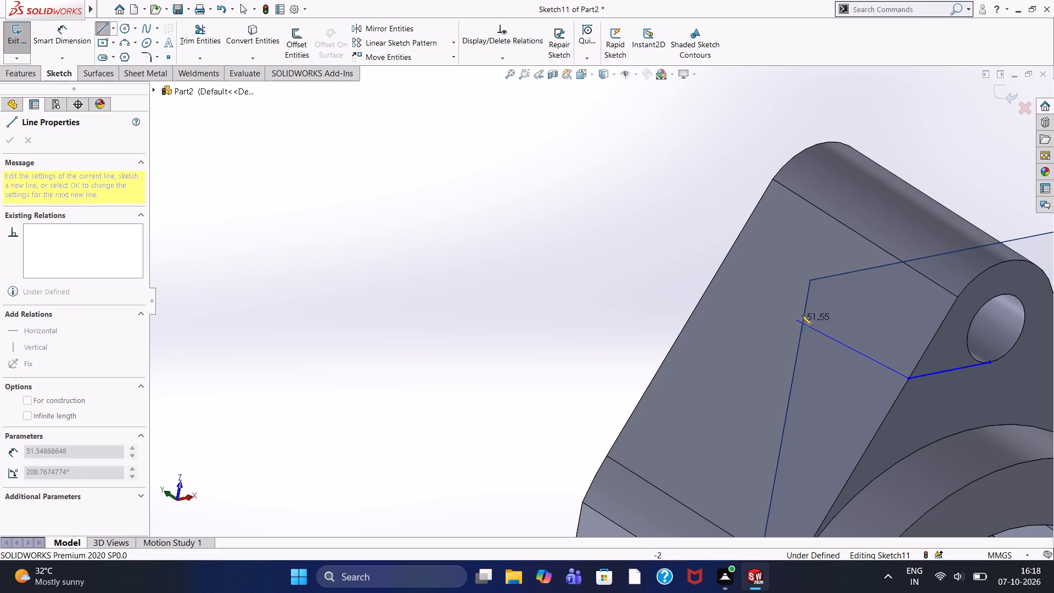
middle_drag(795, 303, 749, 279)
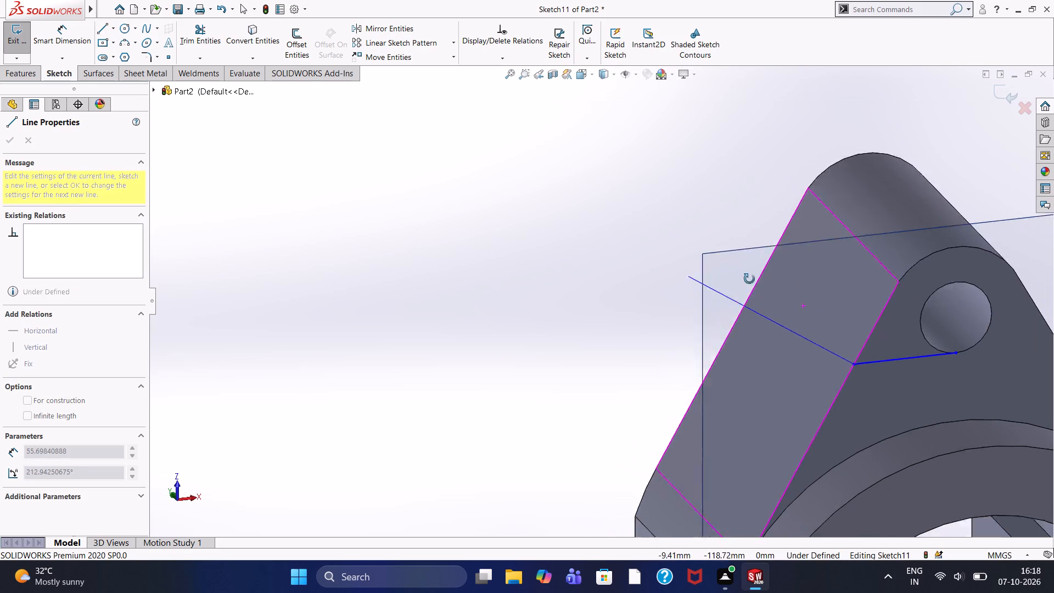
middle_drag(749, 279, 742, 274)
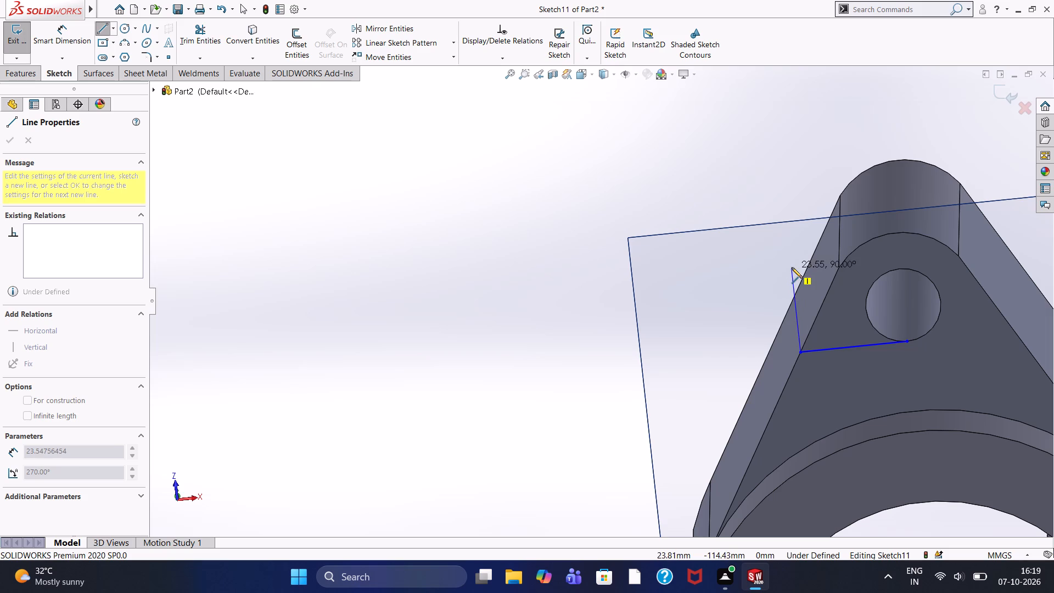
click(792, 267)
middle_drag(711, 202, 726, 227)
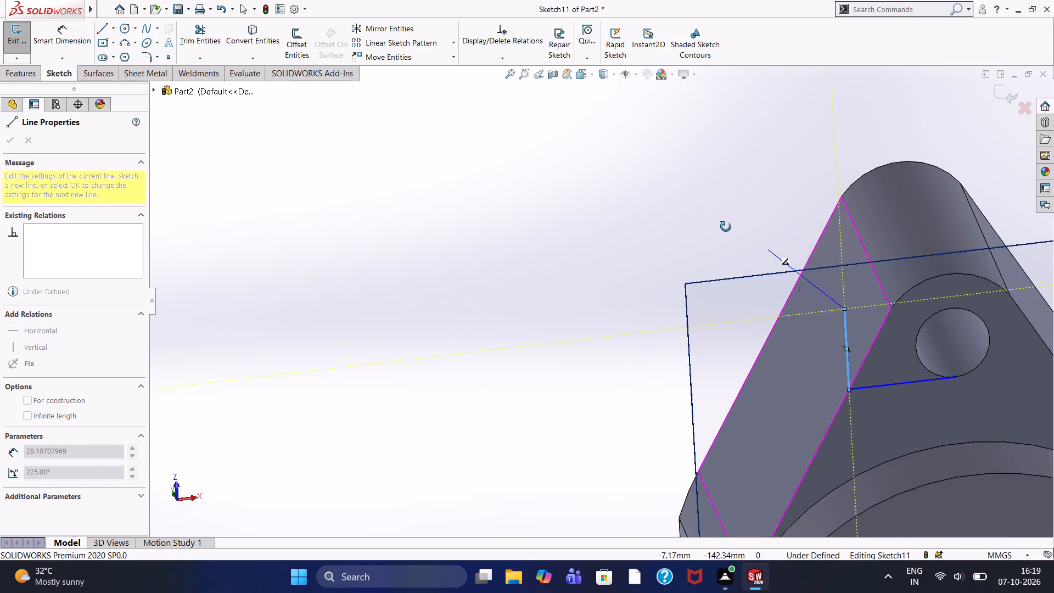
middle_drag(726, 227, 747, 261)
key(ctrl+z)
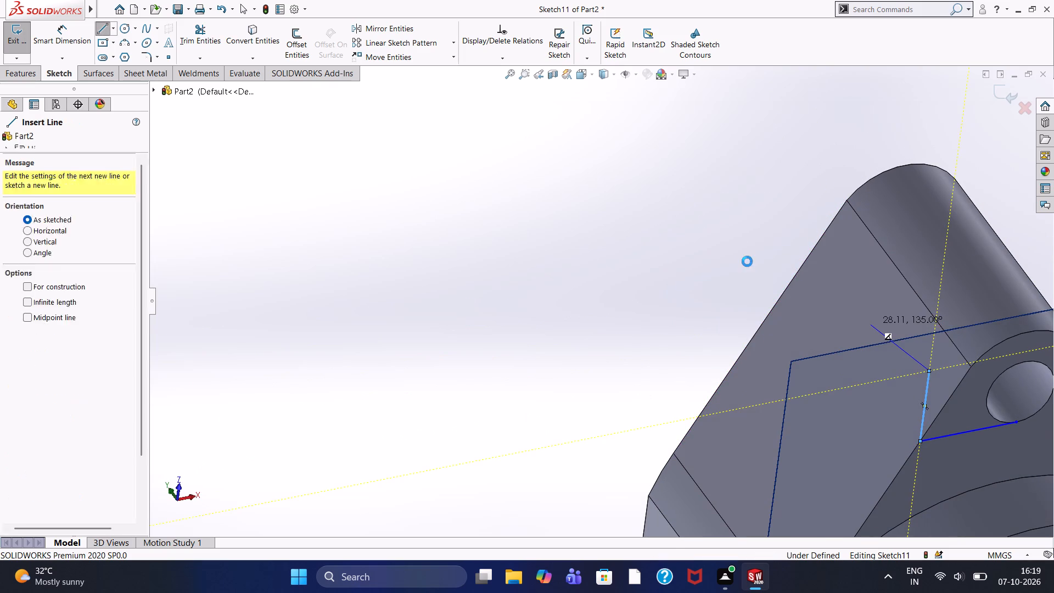
Examine the lug's flat sloping side face squarely and from below, including where it meets Plane1 and the sketched line.
click(837, 421)
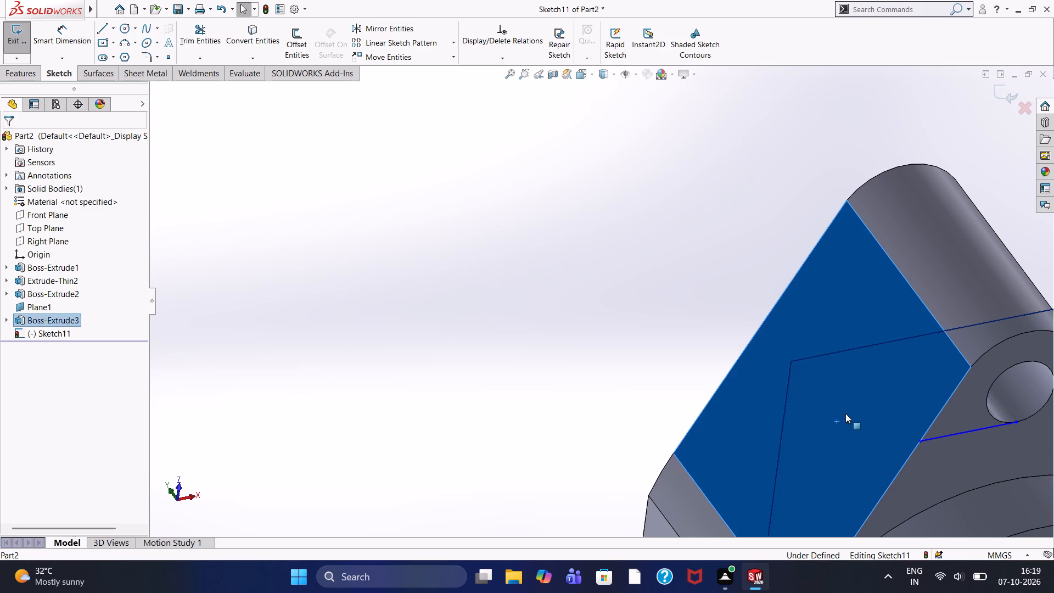
key(ctrl+8)
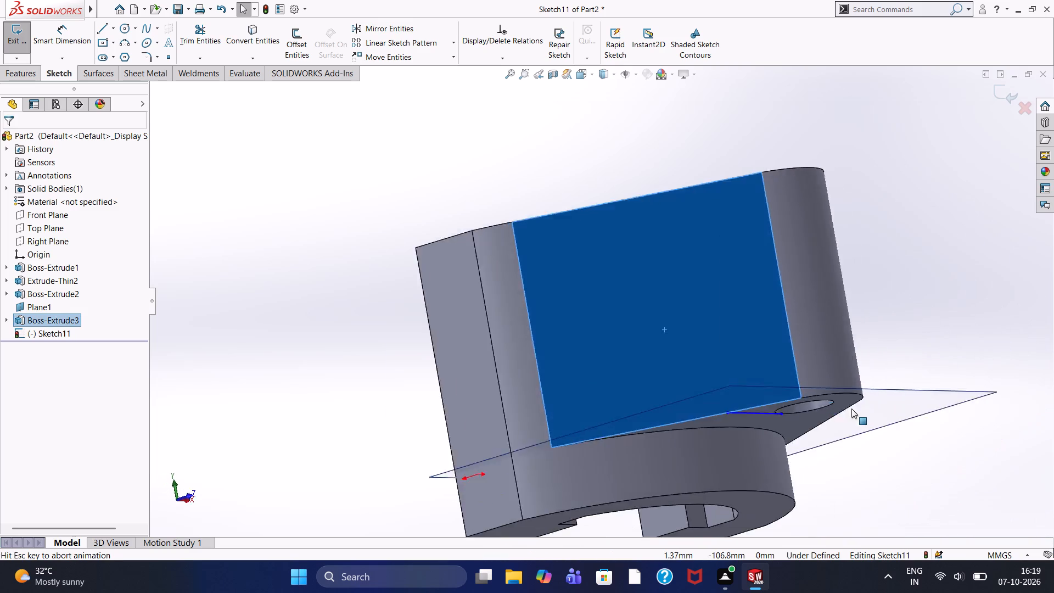
click(255, 263)
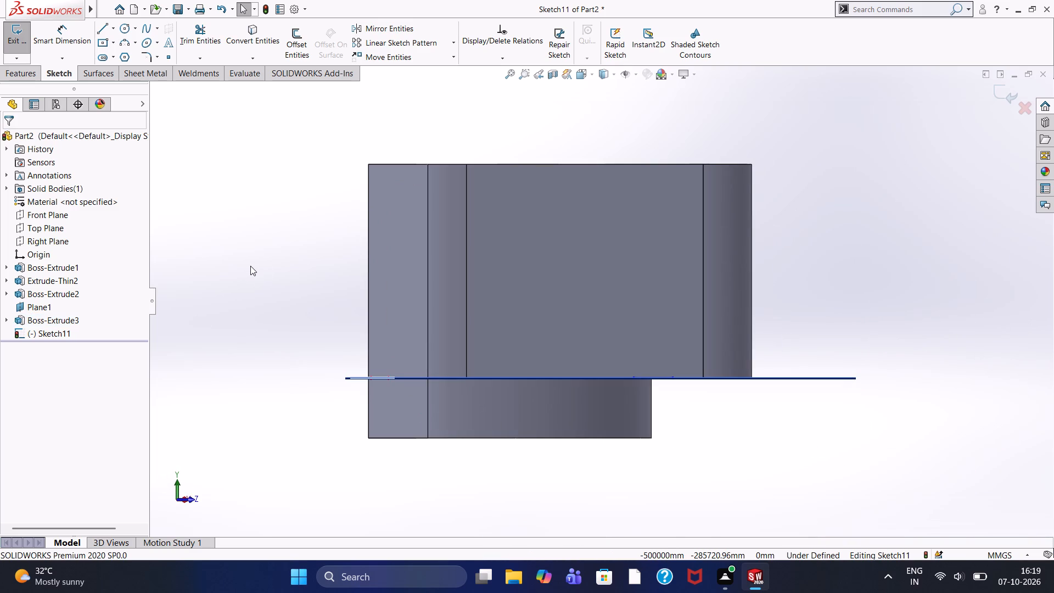
scroll(686, 426, down, 3)
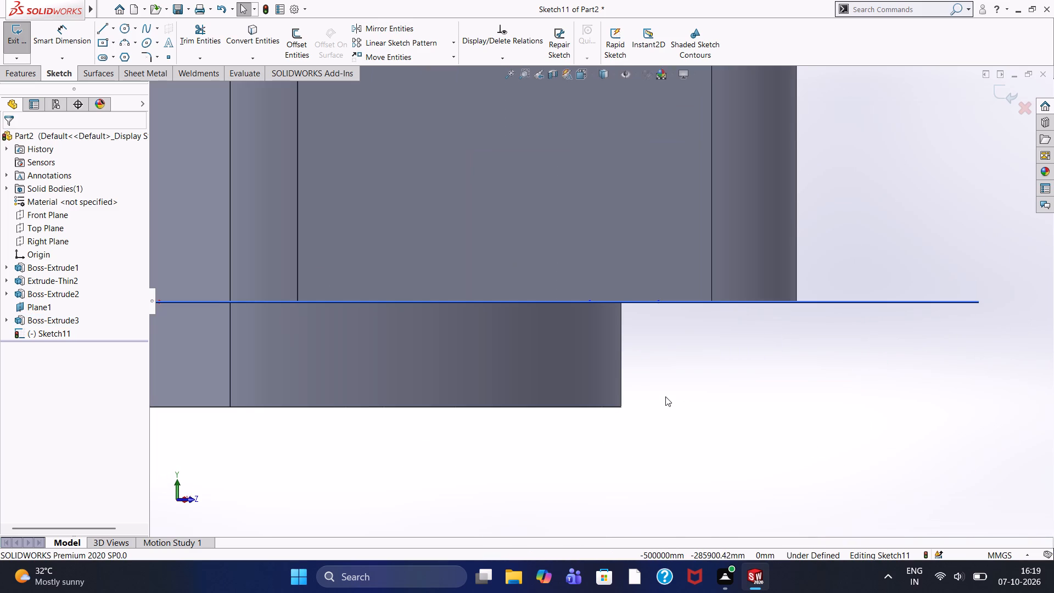
scroll(659, 368, up, 5)
middle_drag(650, 361, 650, 310)
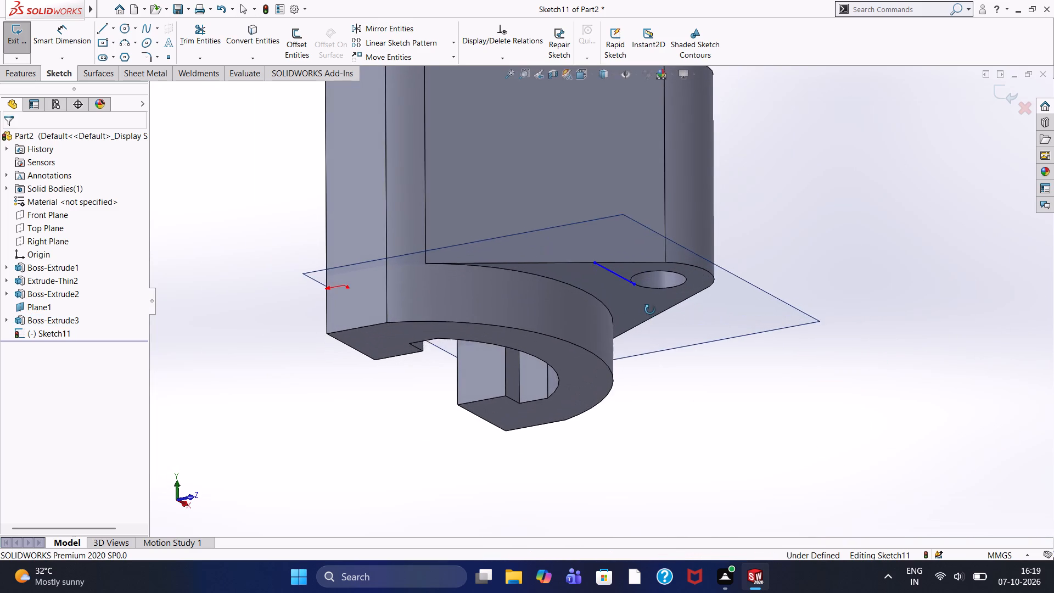
middle_drag(650, 310, 691, 340)
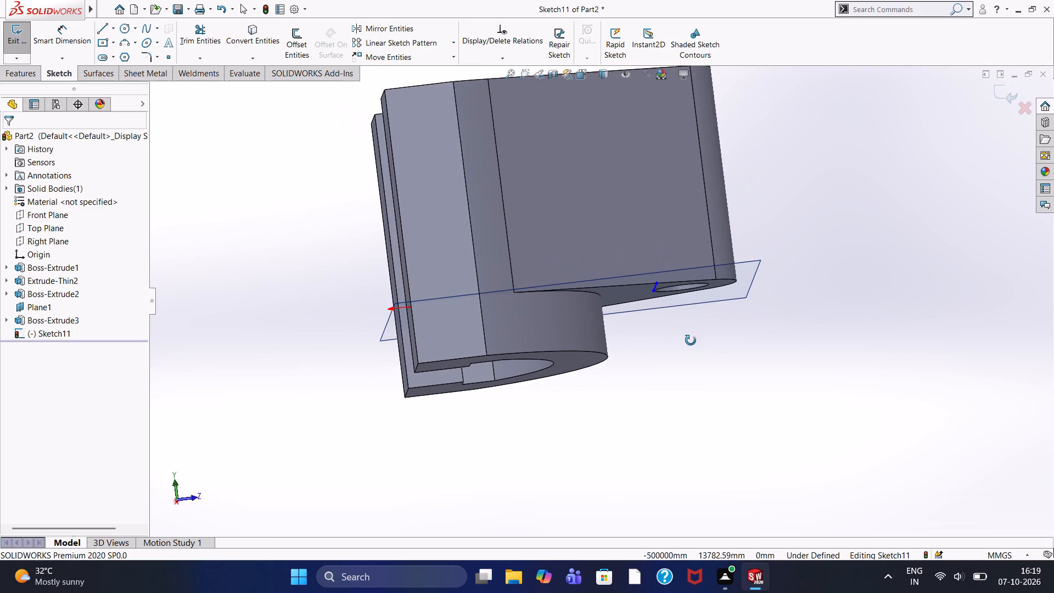
middle_drag(691, 340, 691, 342)
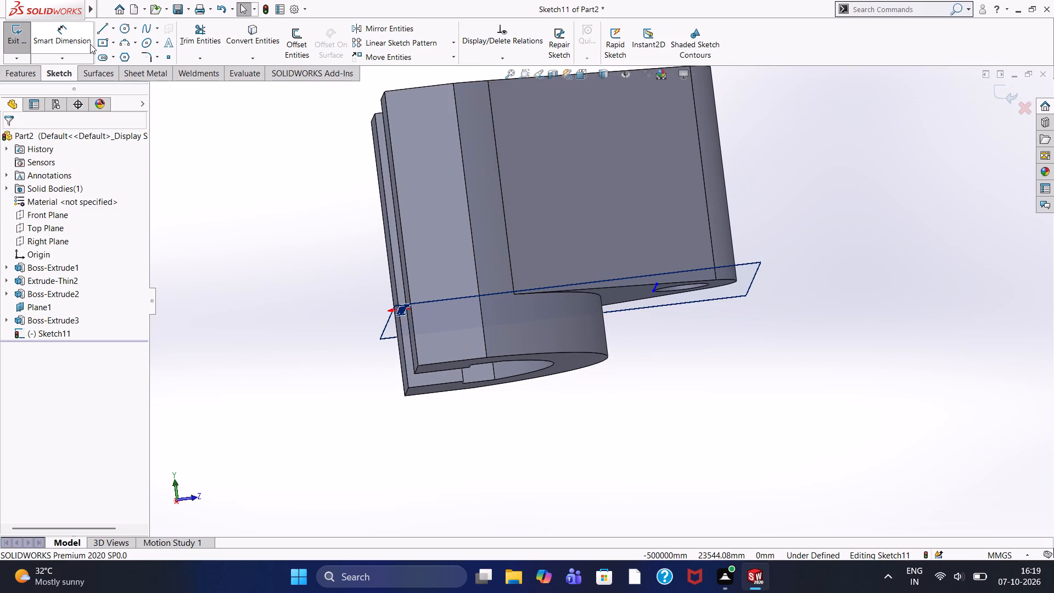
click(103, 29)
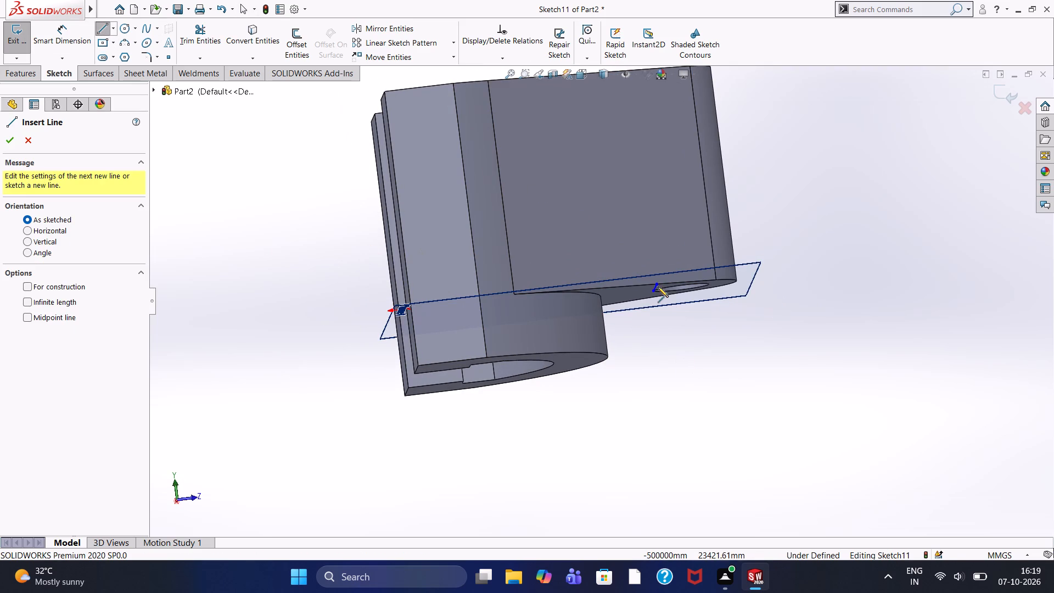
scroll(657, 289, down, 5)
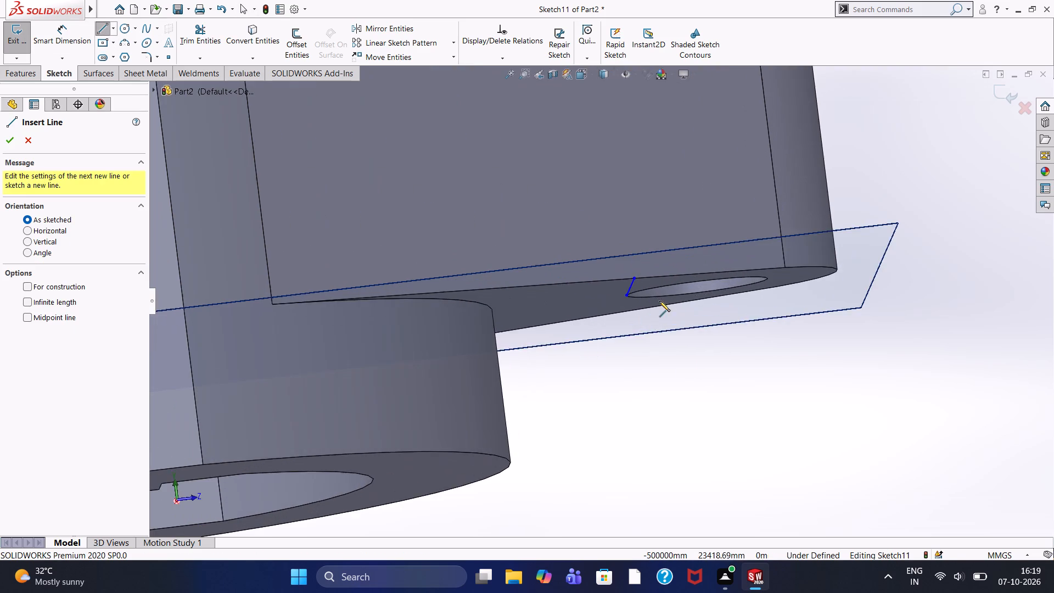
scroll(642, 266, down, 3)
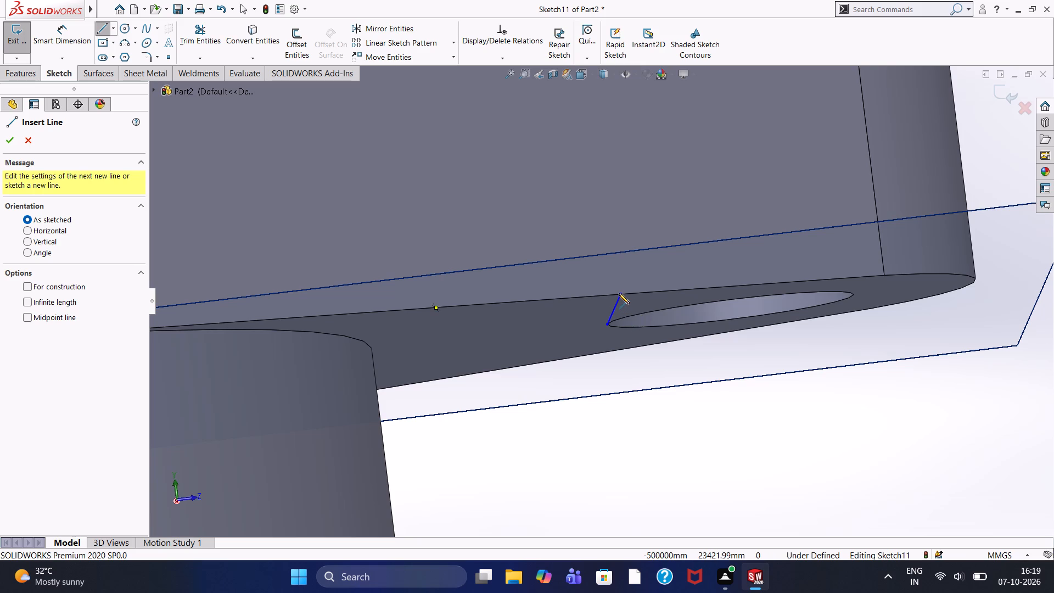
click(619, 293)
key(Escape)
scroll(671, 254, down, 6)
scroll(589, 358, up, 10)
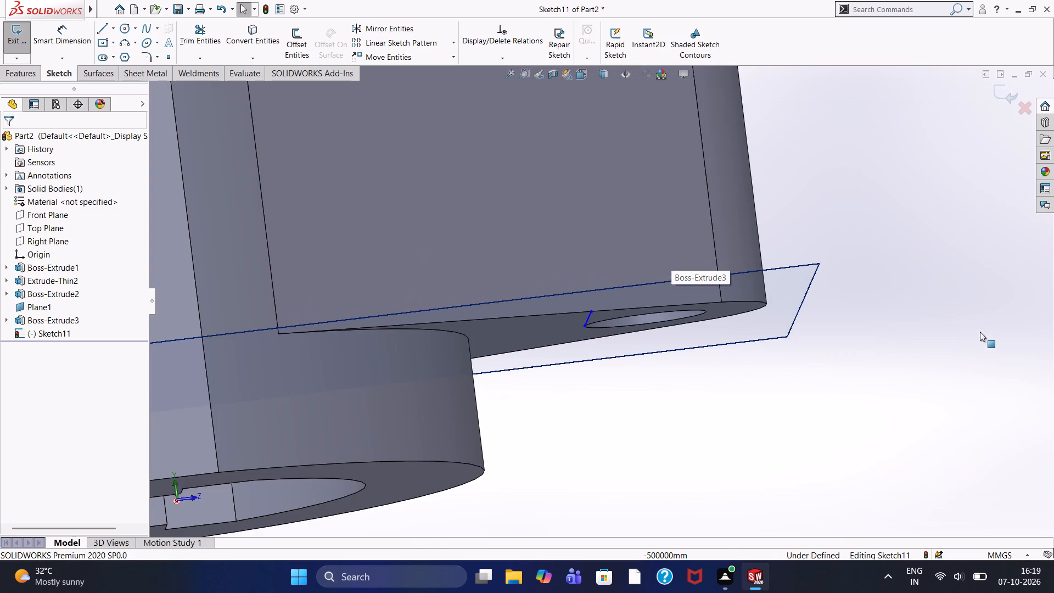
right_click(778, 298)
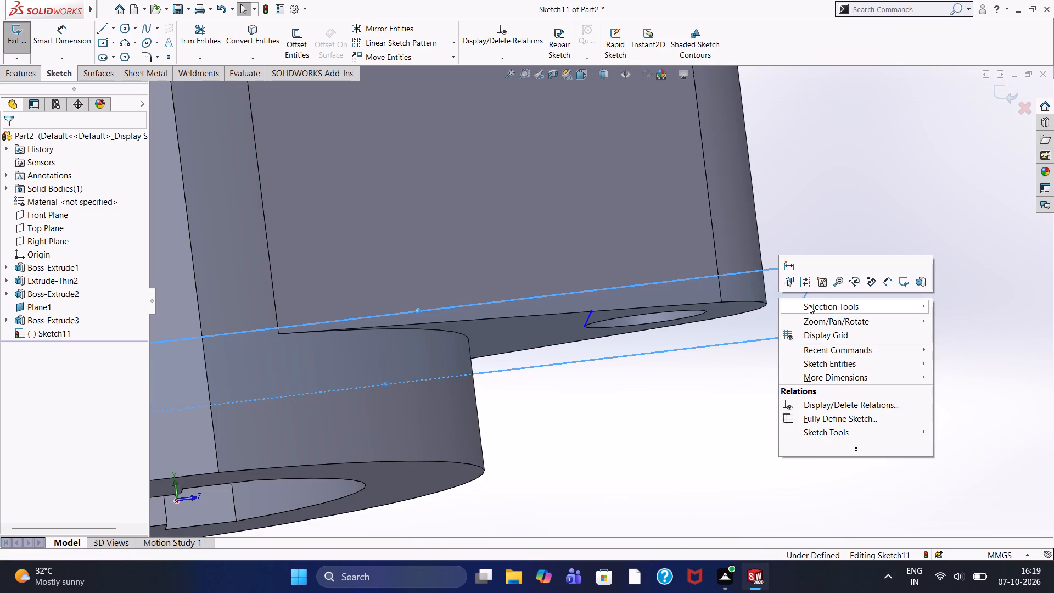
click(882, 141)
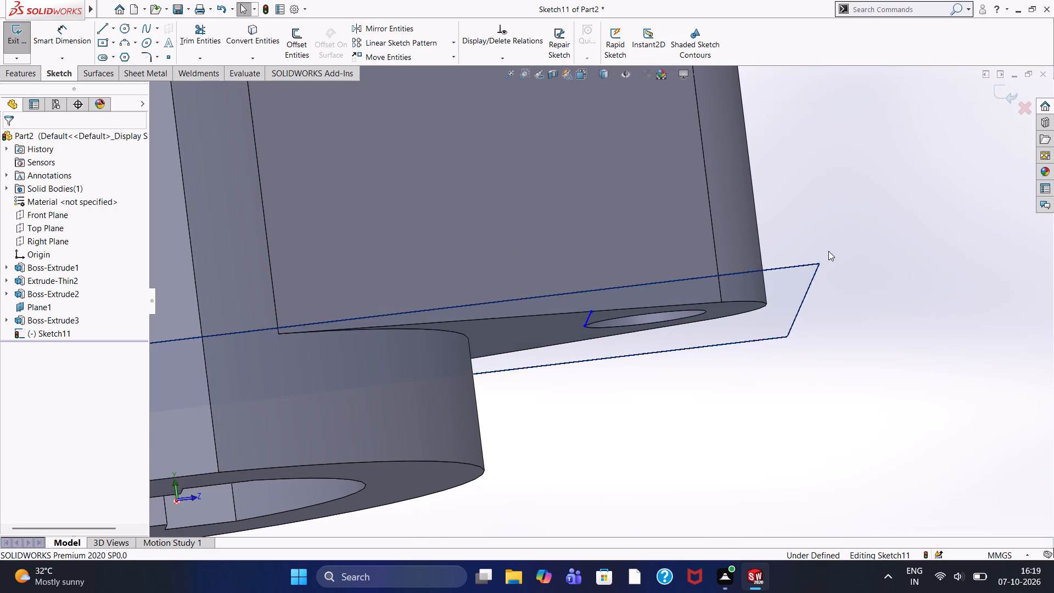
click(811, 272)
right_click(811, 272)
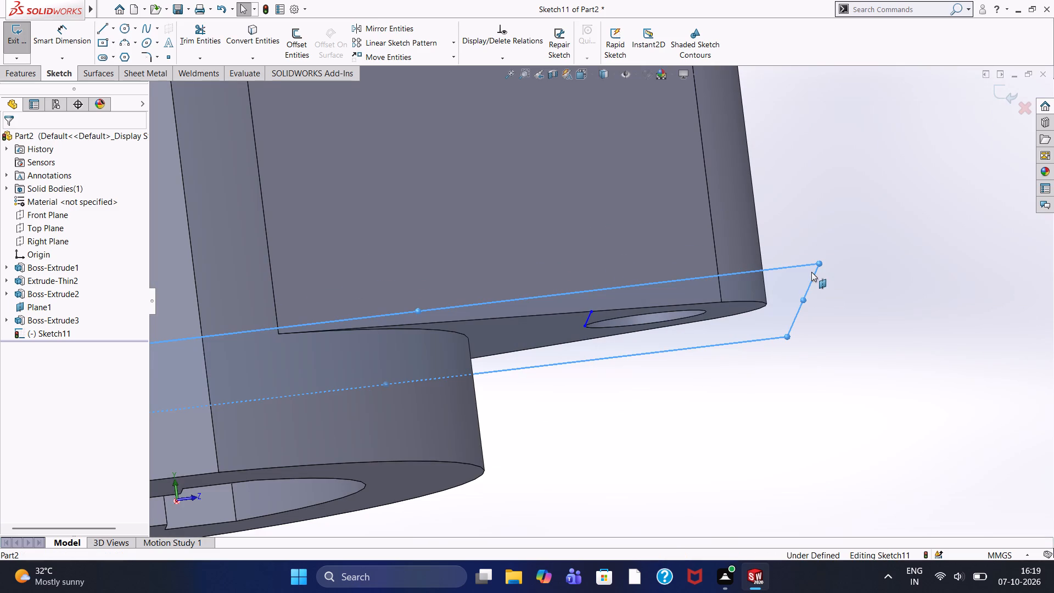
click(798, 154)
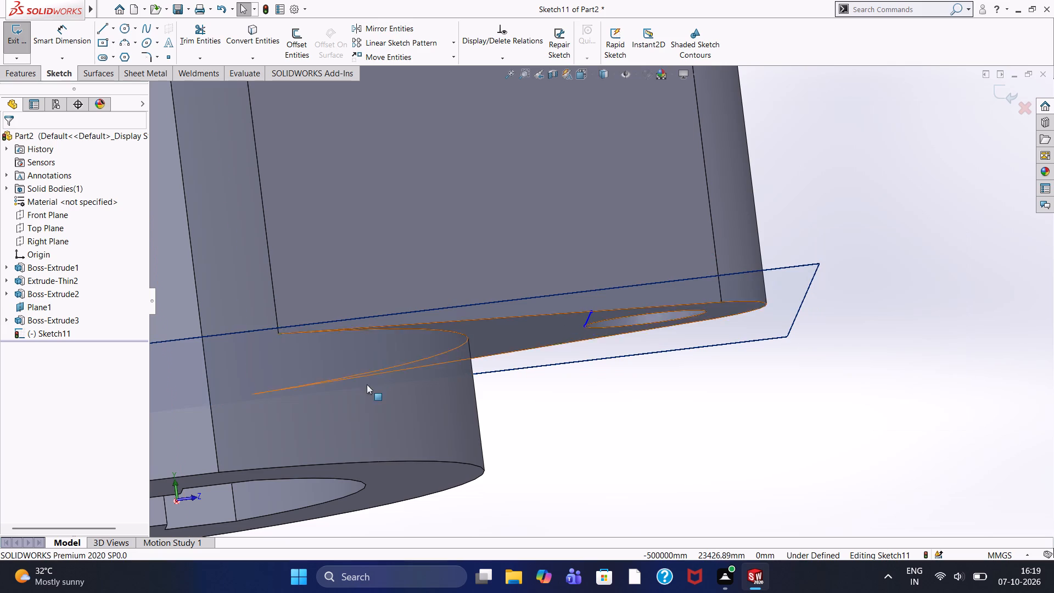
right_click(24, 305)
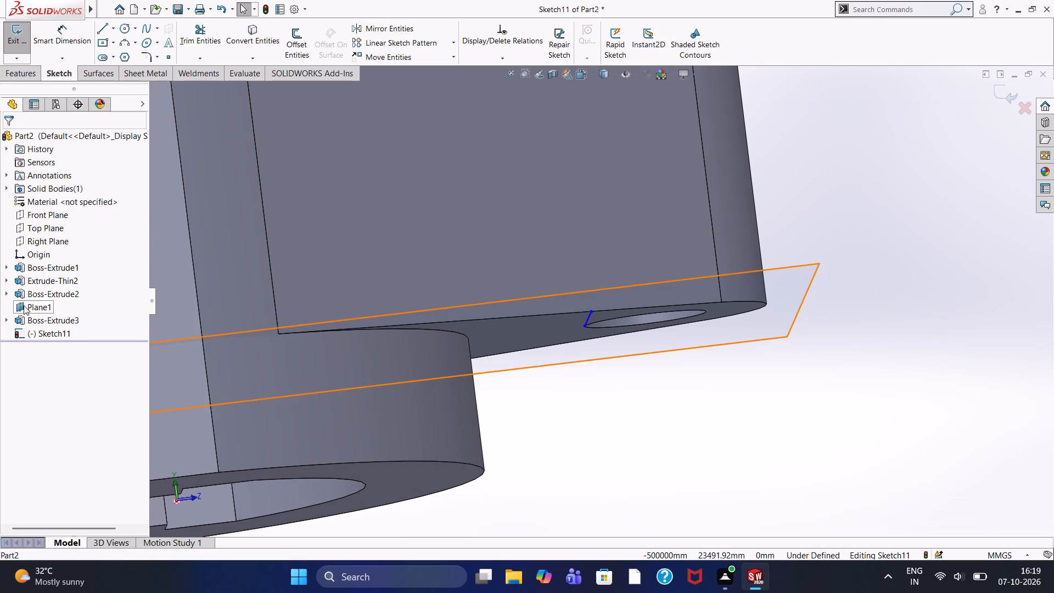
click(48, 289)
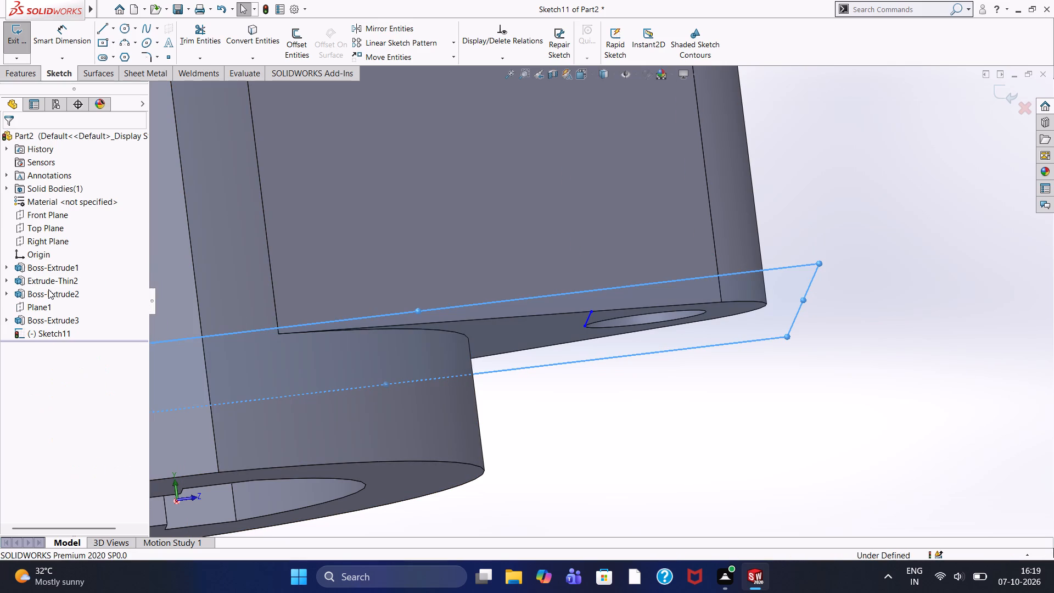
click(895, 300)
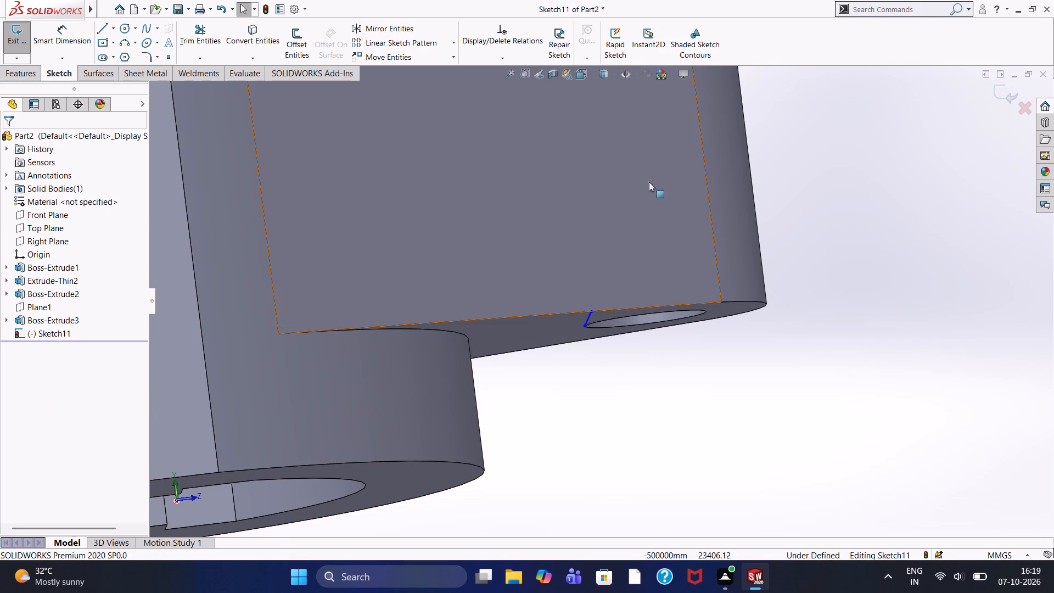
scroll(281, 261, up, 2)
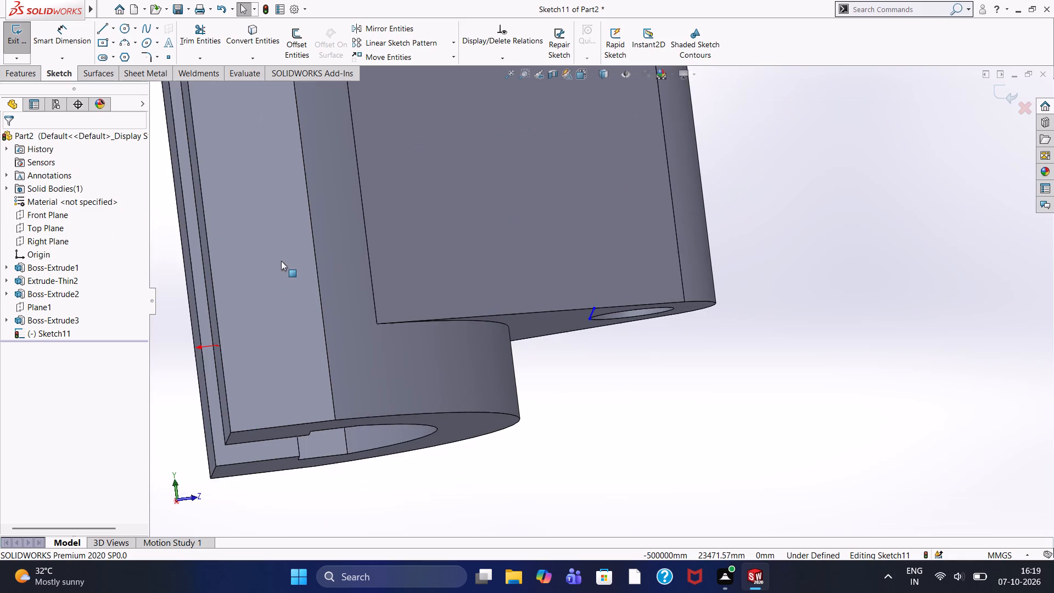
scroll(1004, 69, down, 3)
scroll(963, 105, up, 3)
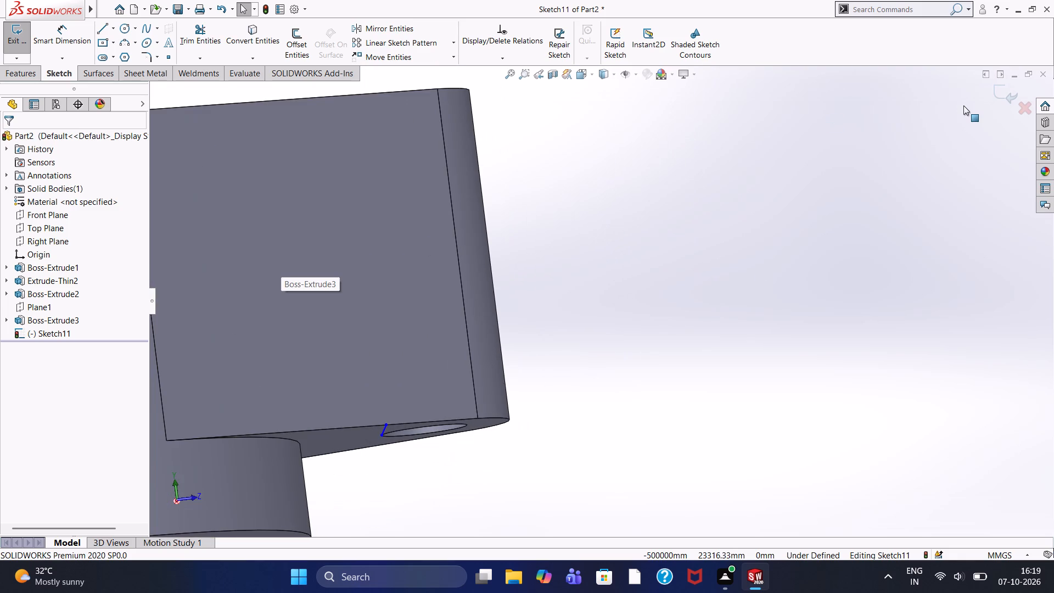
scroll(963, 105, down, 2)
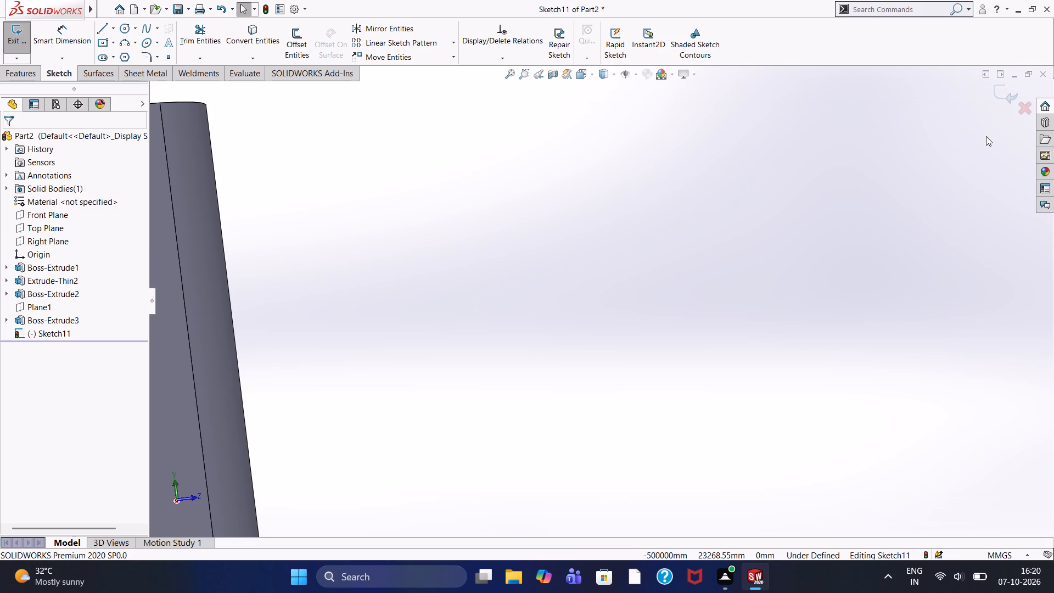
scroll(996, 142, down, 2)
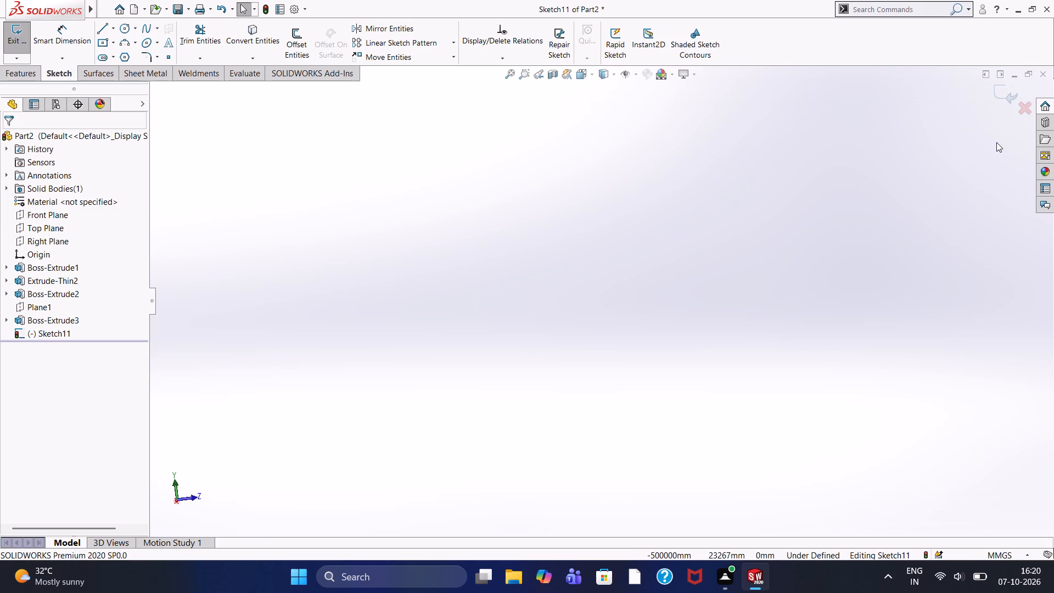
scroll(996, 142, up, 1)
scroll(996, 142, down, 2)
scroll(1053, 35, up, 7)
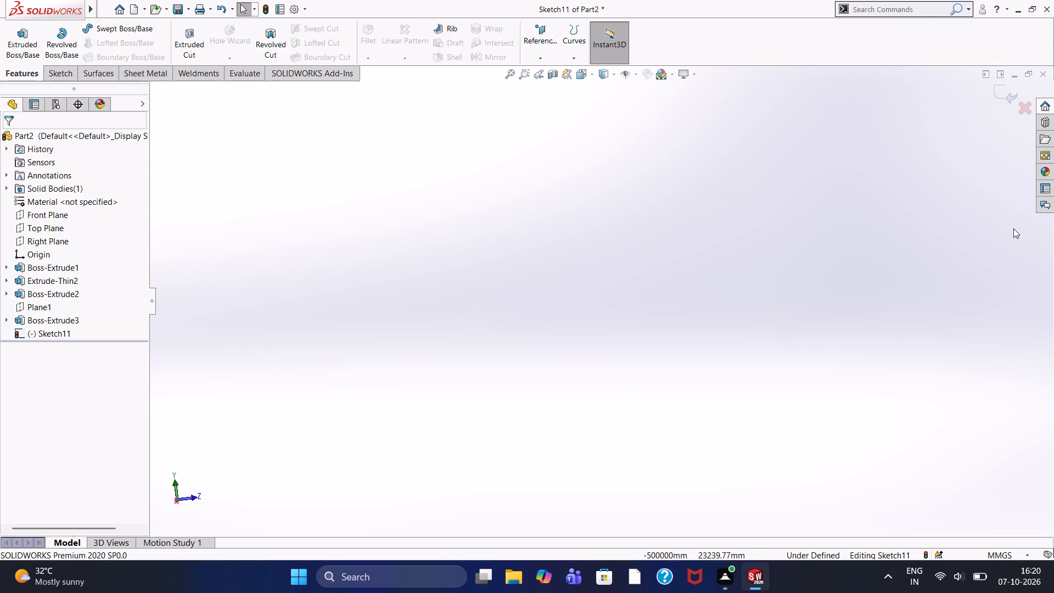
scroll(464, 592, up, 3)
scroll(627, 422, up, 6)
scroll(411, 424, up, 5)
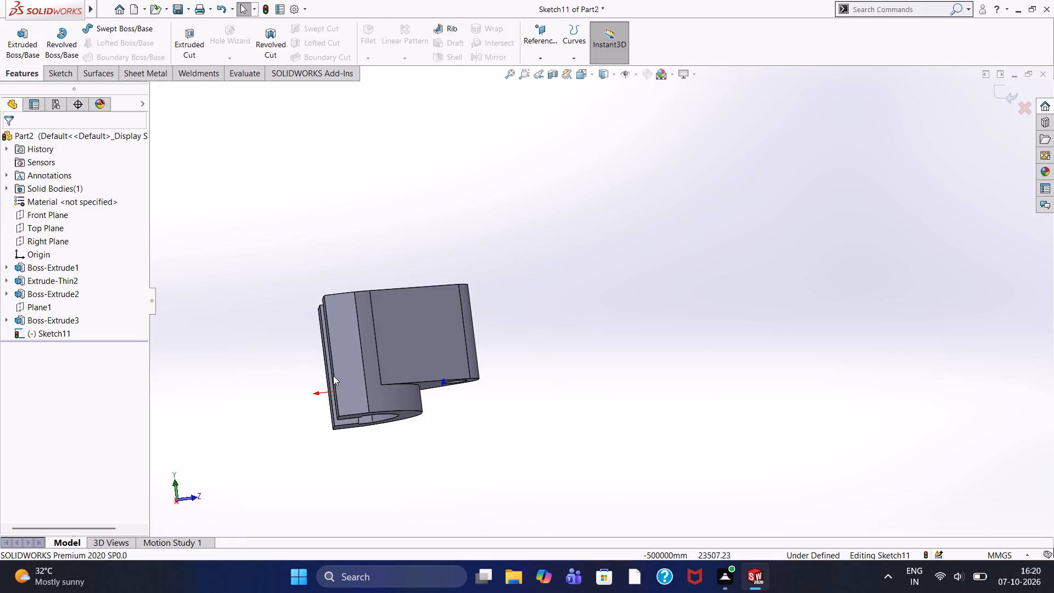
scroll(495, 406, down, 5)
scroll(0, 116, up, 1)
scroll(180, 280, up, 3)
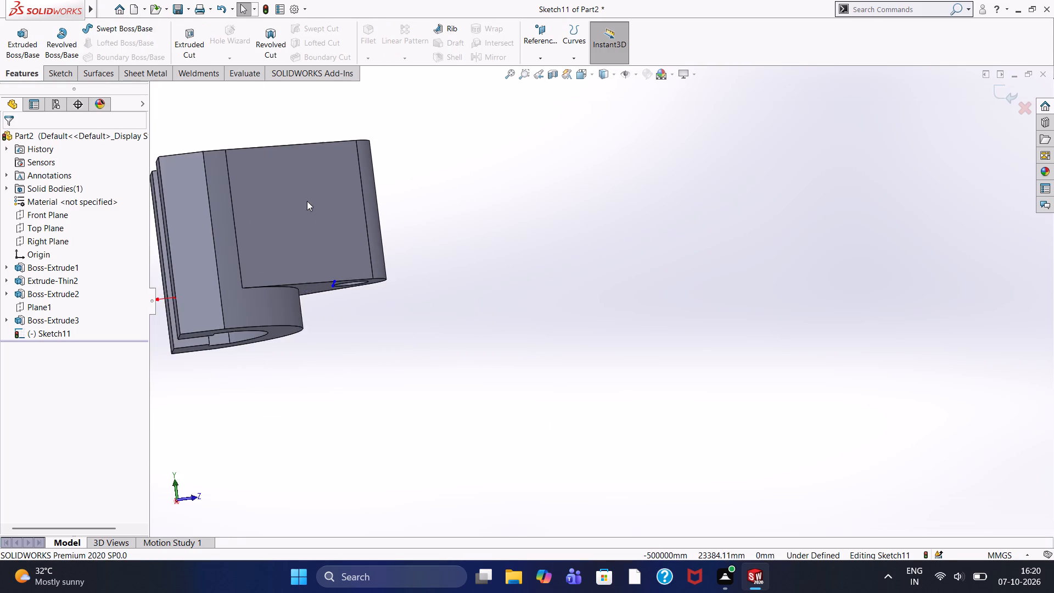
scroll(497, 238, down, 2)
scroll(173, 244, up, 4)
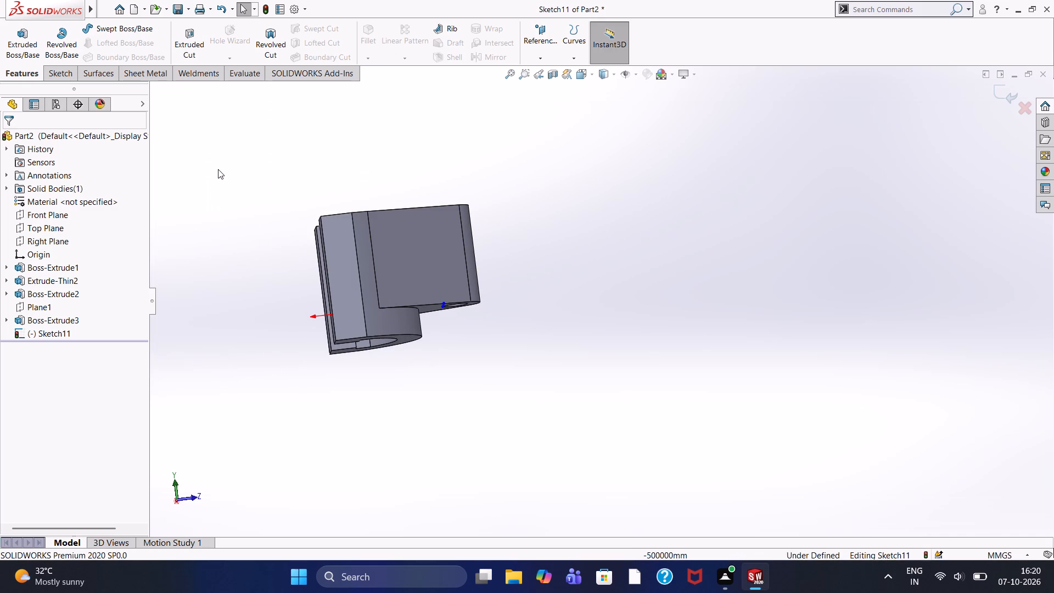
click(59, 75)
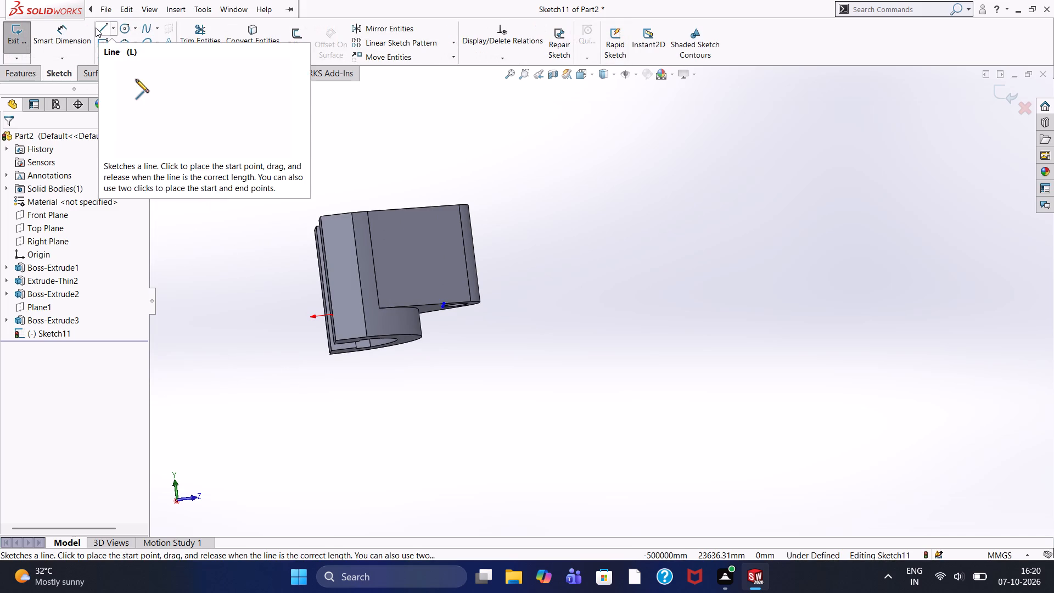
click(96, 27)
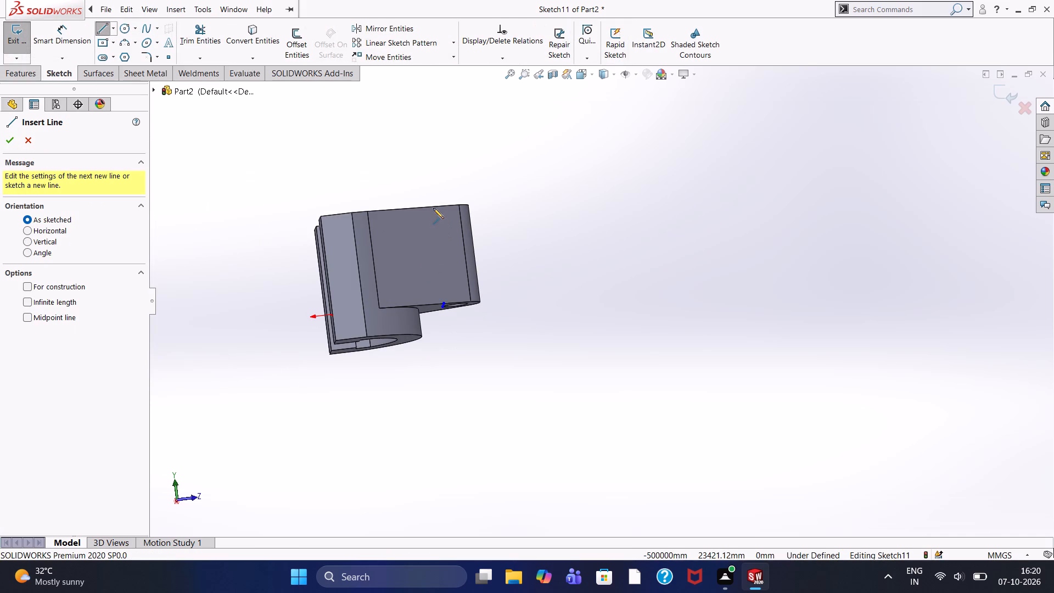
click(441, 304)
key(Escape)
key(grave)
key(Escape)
Exit the sketch containing the horizontal line on Plane1, keeping the line.
key(ctrl+8)
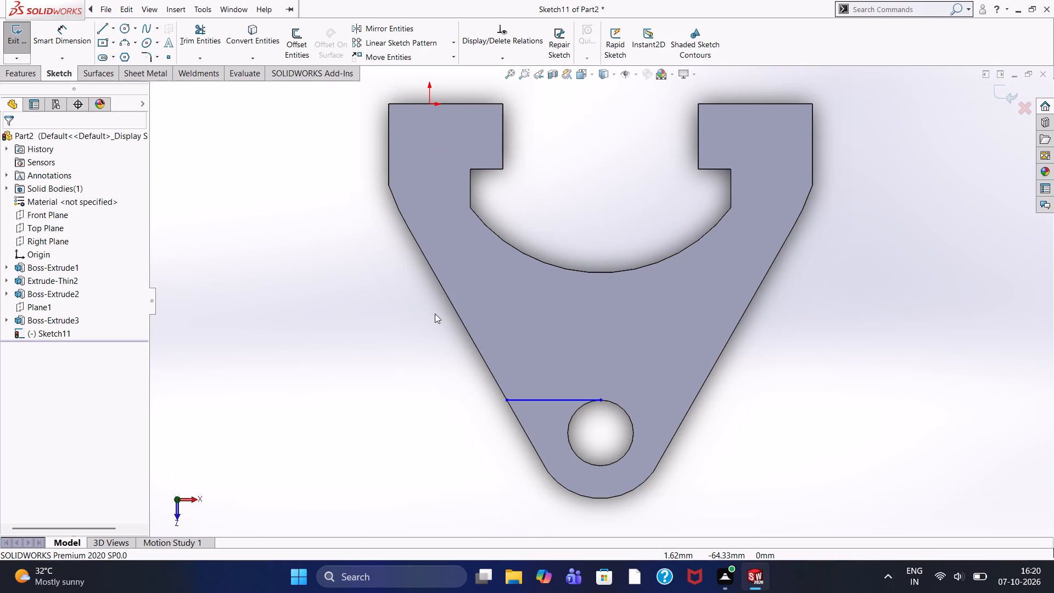
key(ctrl+8)
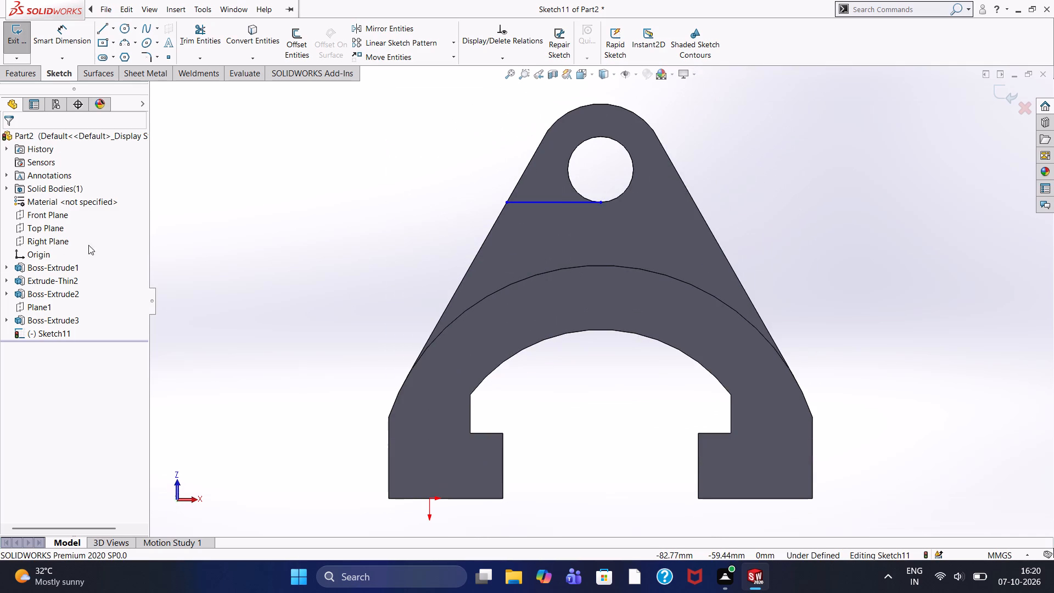
click(46, 237)
click(55, 223)
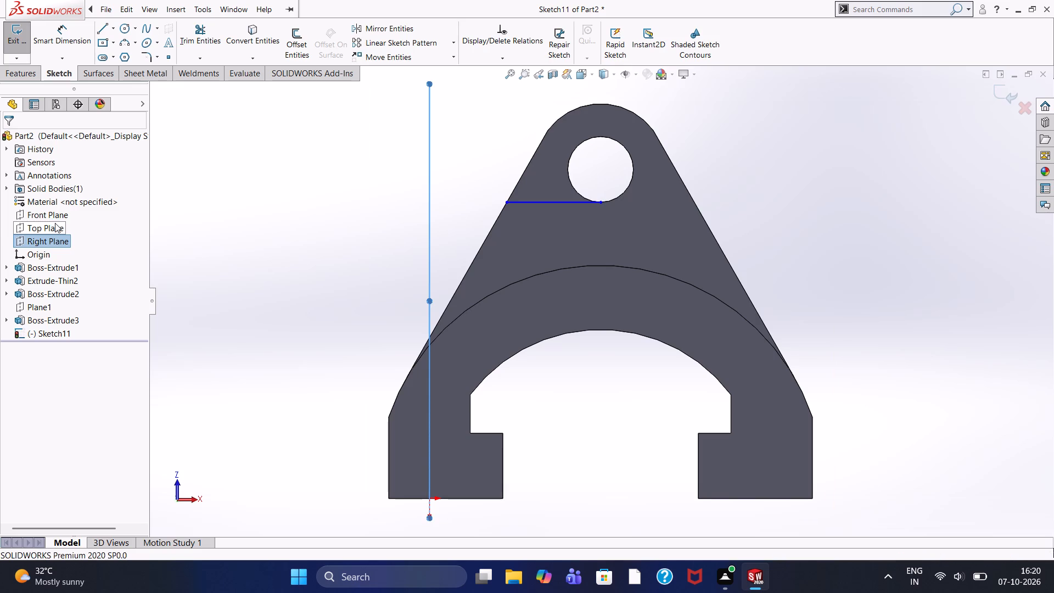
key(ctrl+8)
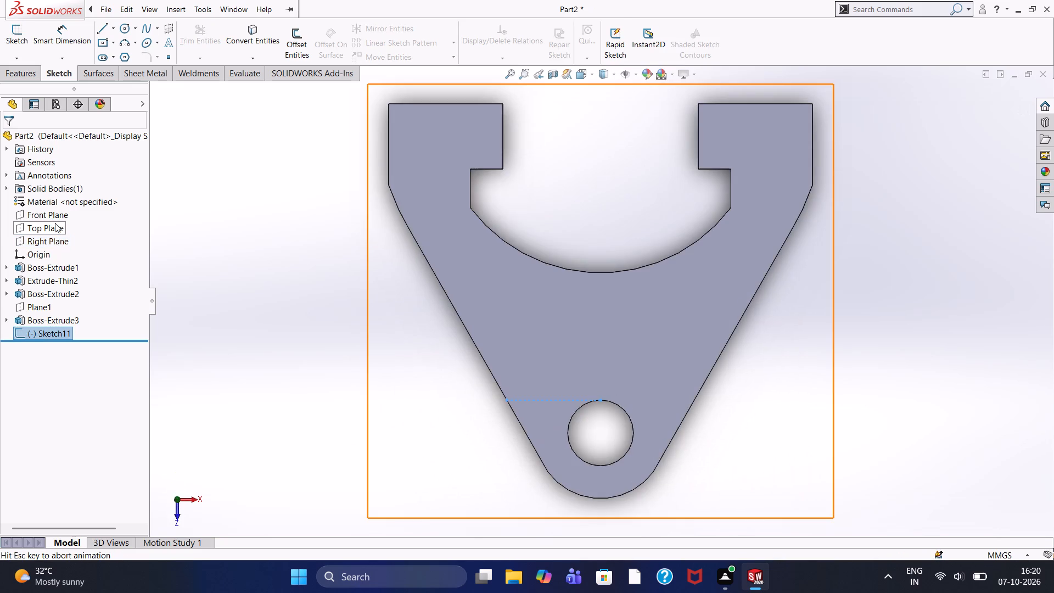
key(ctrl+8)
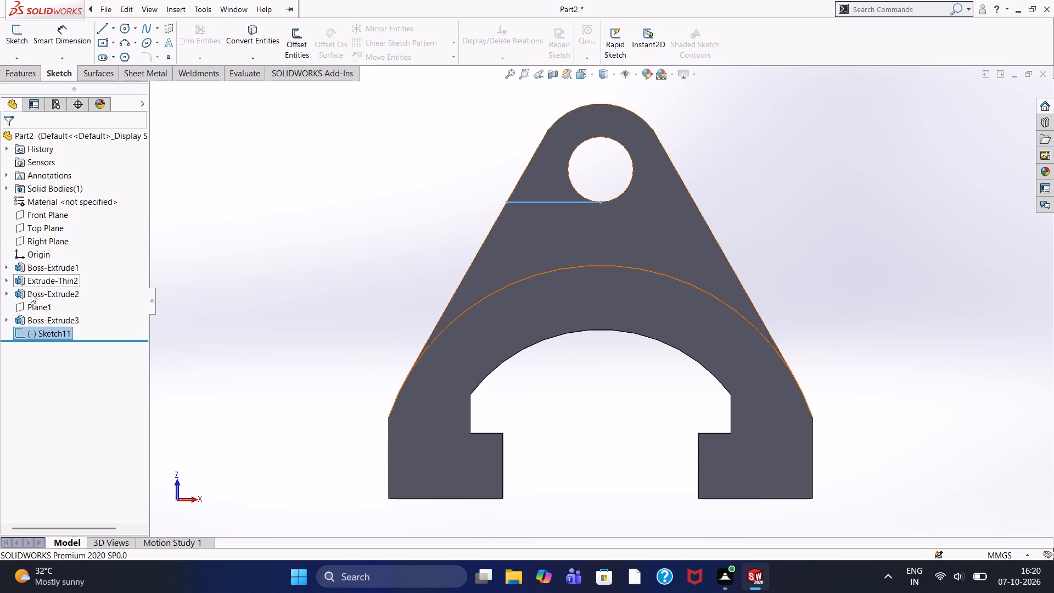
Start a new sketch on the Right Plane and view it squarely.
click(46, 237)
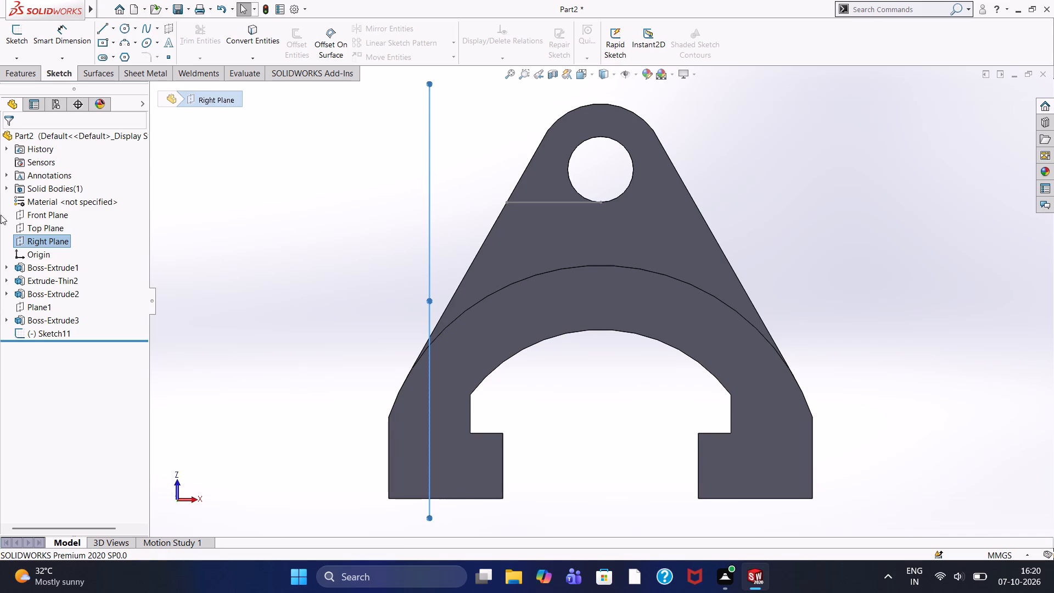
click(58, 242)
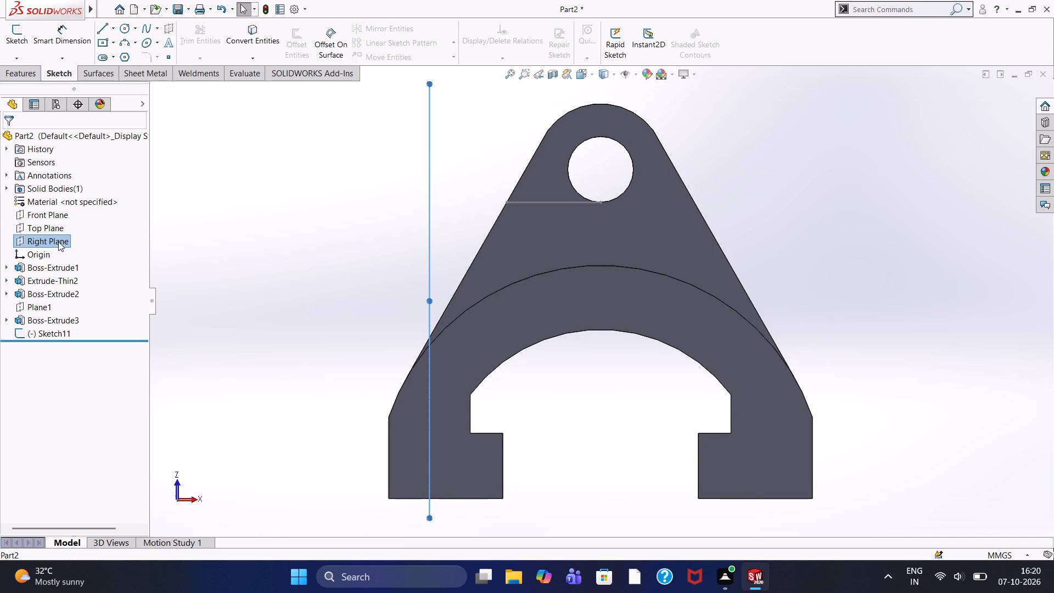
click(65, 230)
click(55, 244)
click(66, 230)
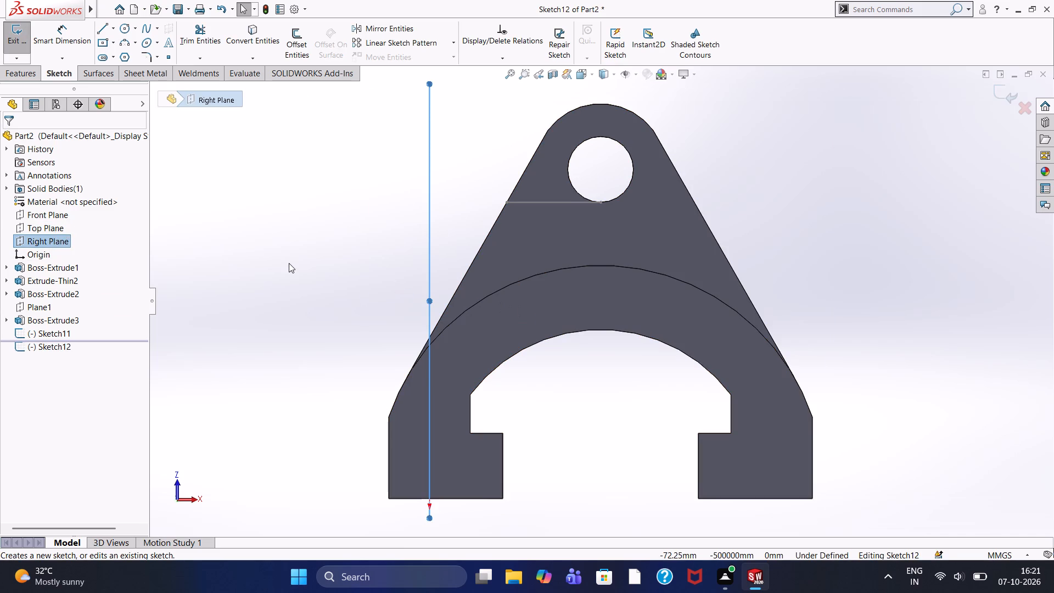
key(ctrl+8)
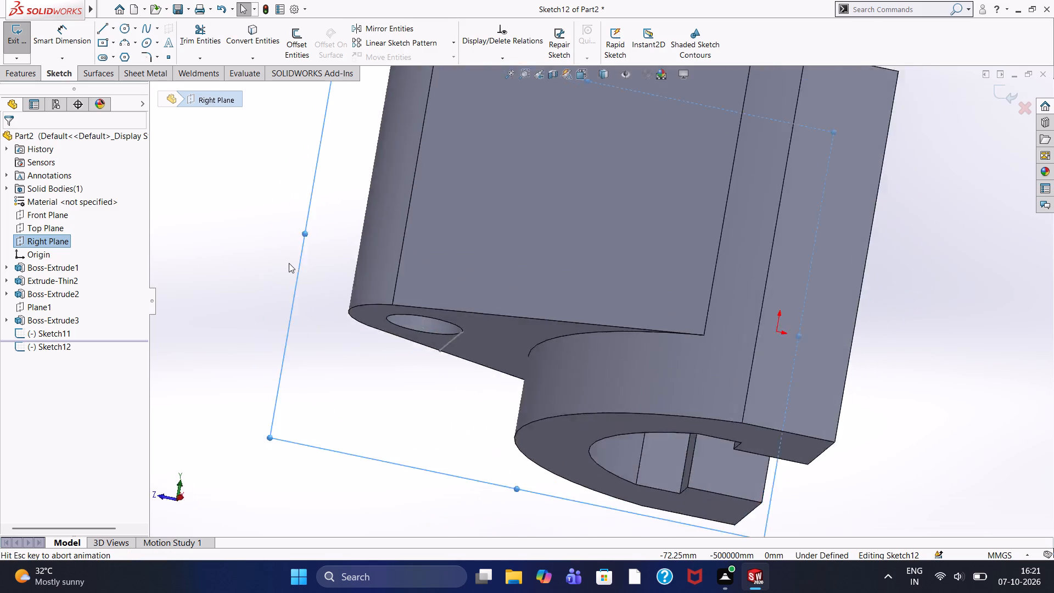
key(ctrl+8)
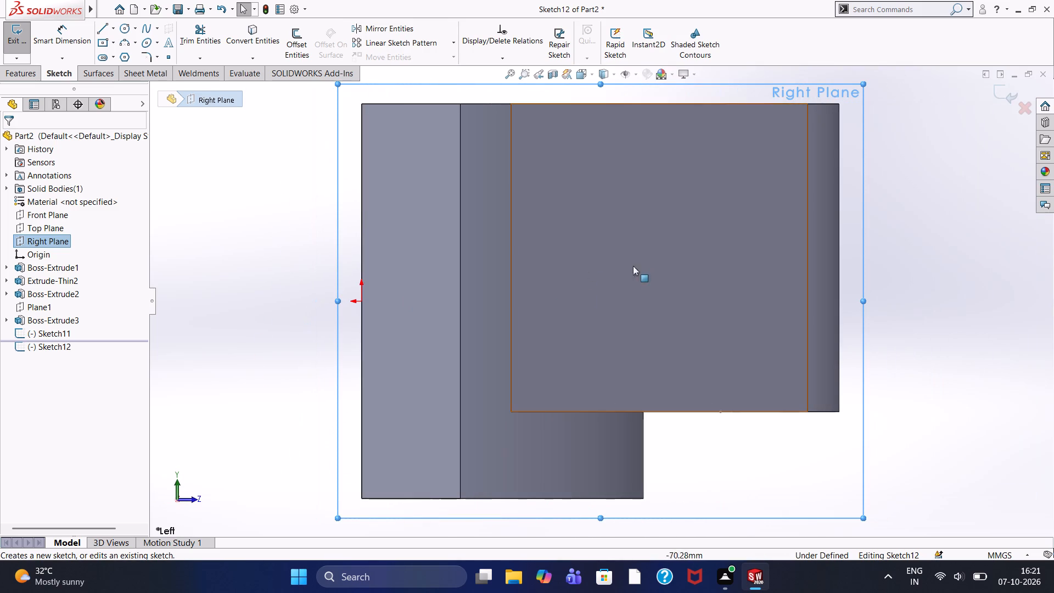
Start the Line tool in the Right Plane sketch, facing the lug's side.
click(265, 170)
middle_drag(322, 262, 312, 184)
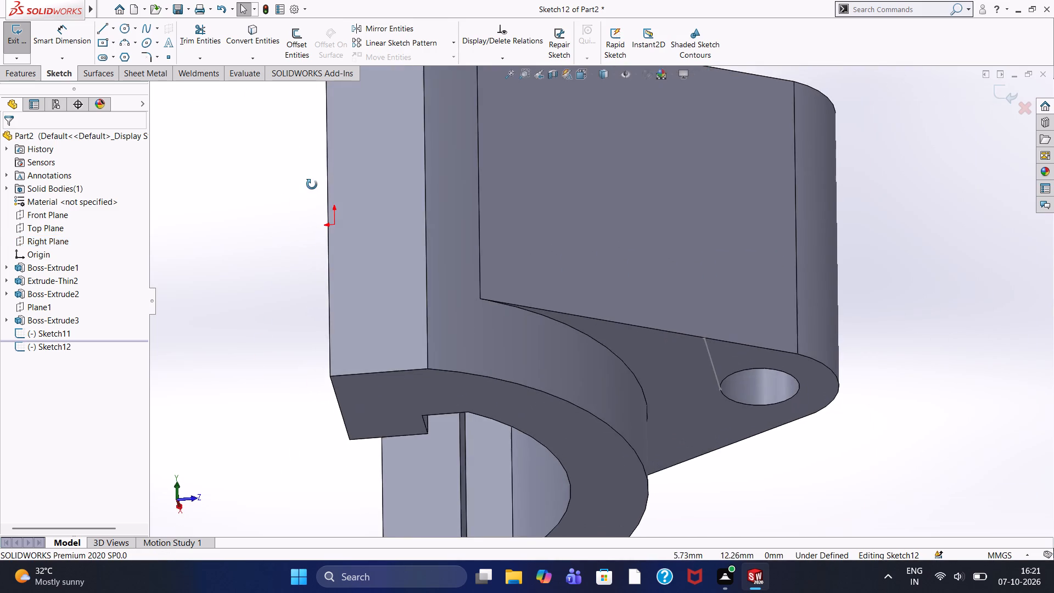
middle_drag(312, 184, 316, 244)
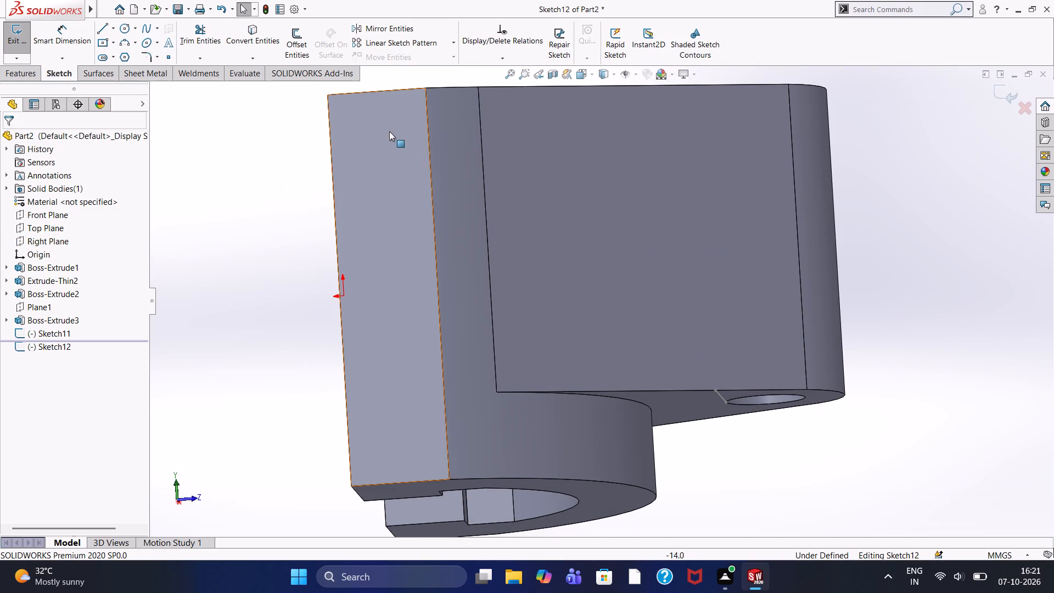
key(ctrl+8)
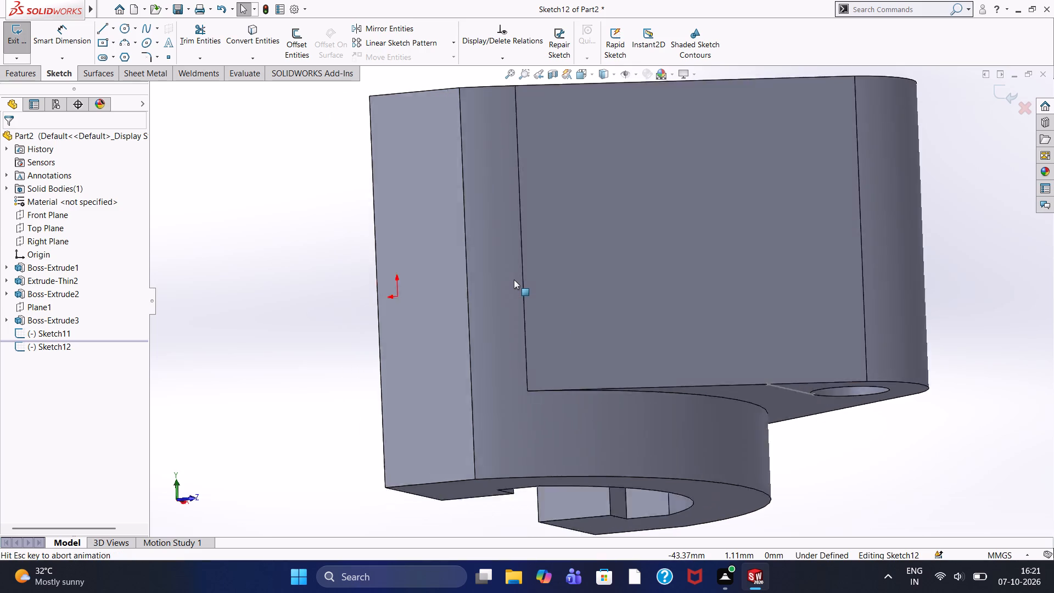
key(ctrl+8)
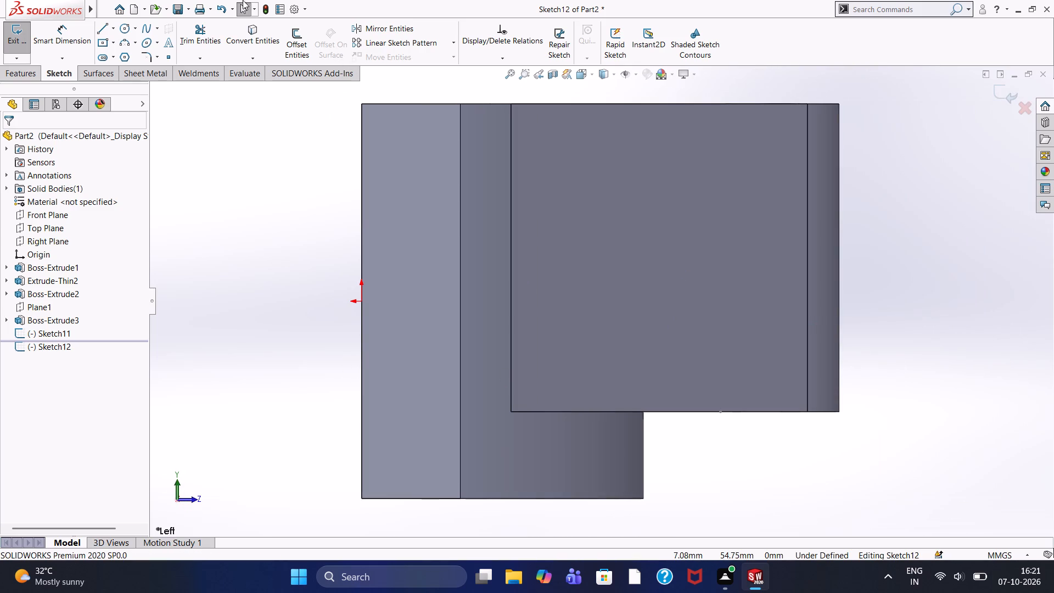
click(106, 26)
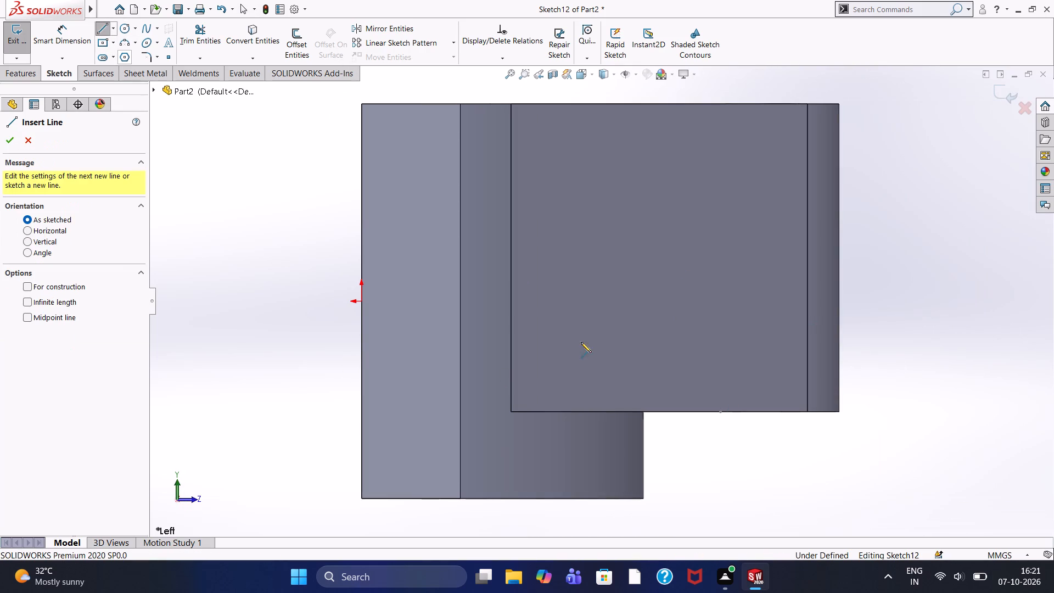
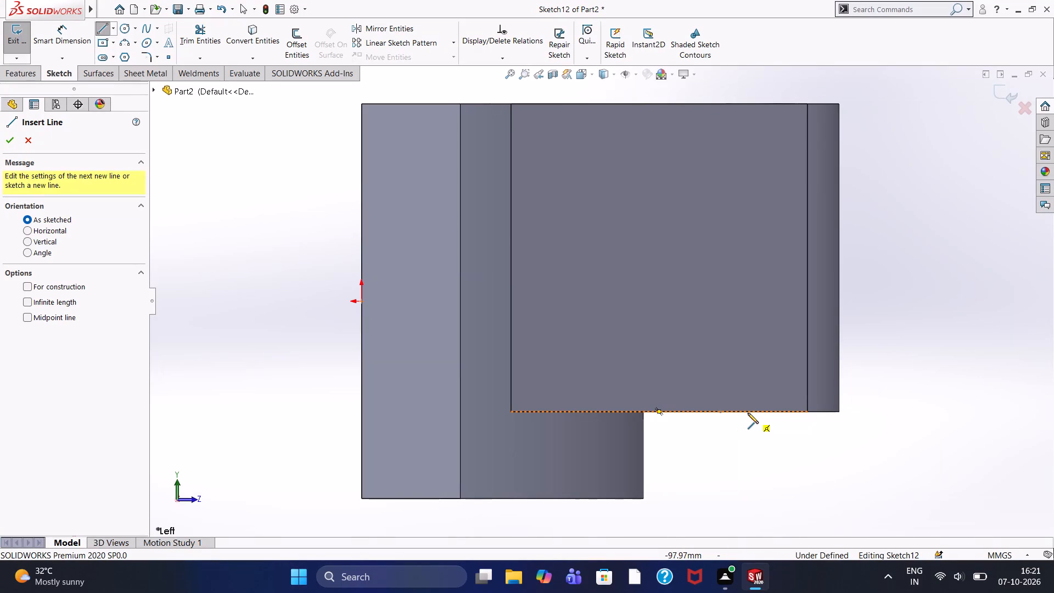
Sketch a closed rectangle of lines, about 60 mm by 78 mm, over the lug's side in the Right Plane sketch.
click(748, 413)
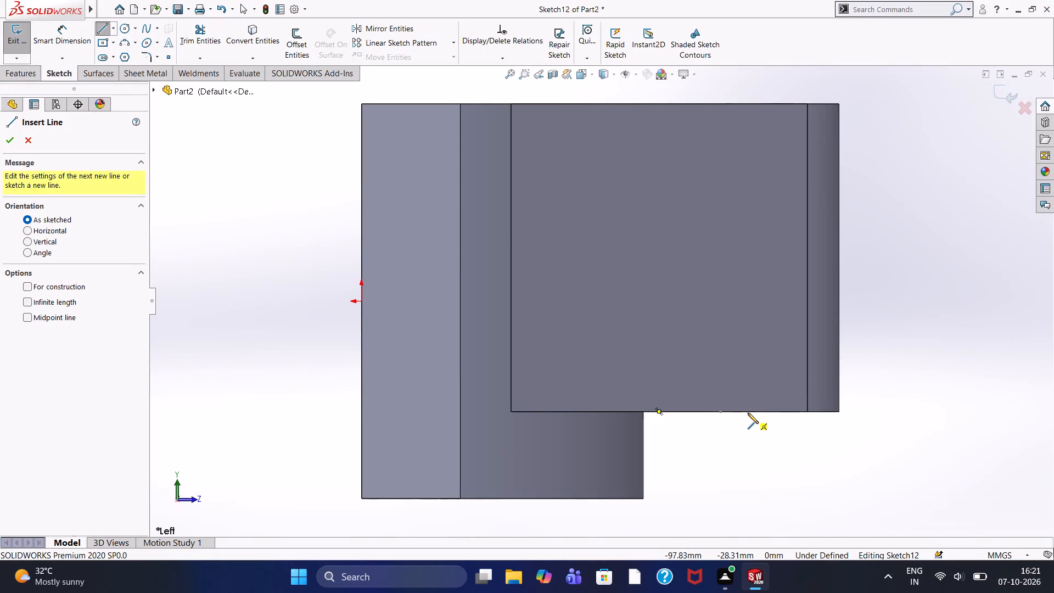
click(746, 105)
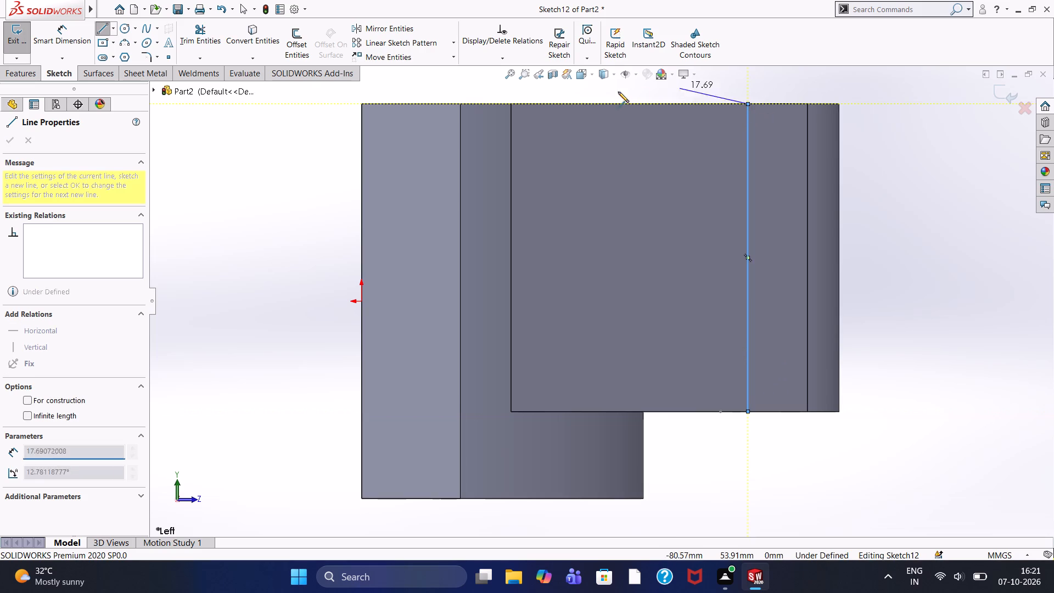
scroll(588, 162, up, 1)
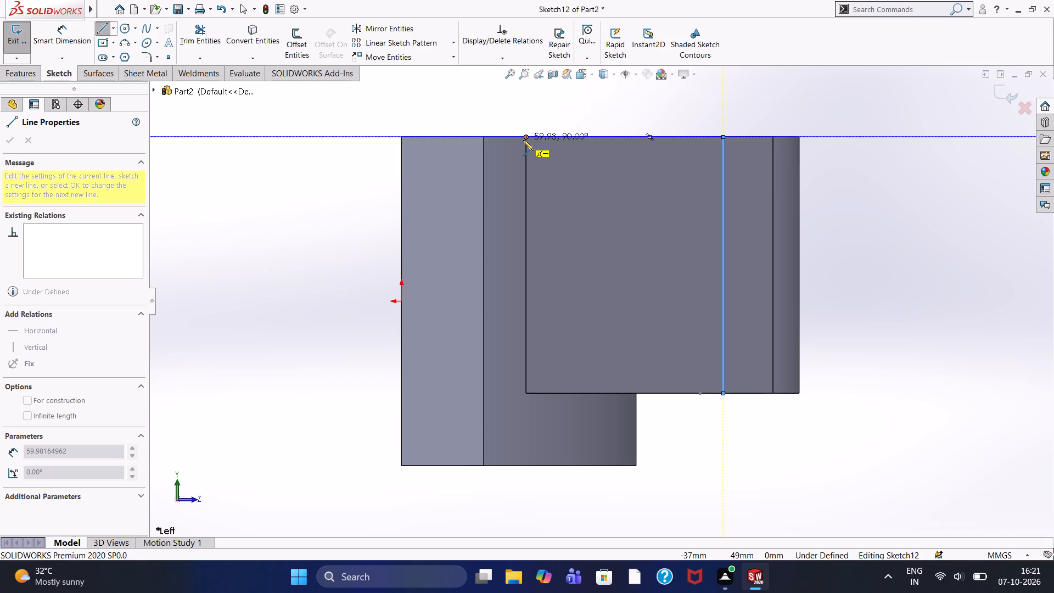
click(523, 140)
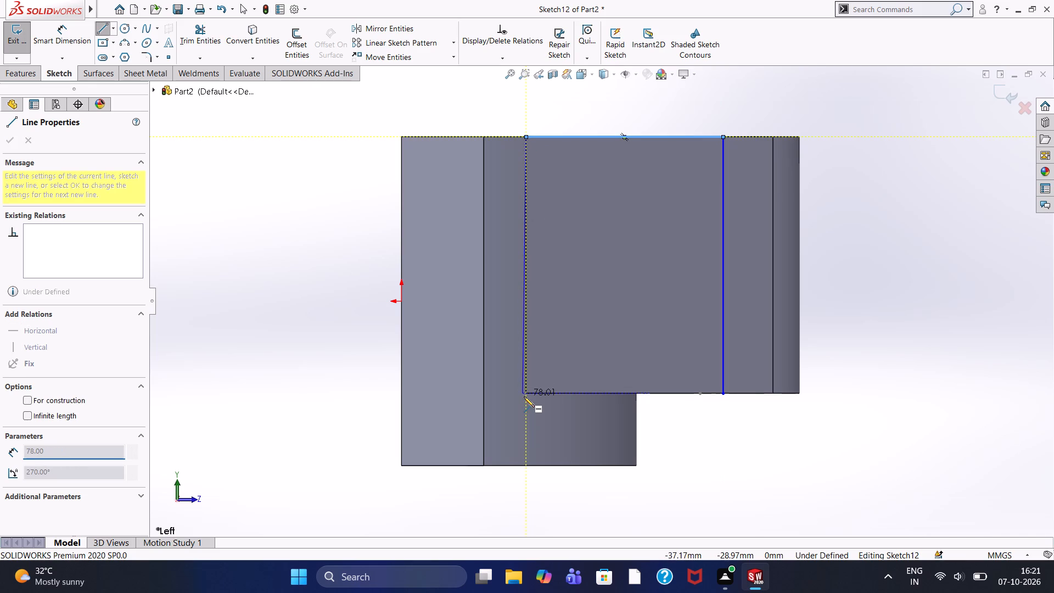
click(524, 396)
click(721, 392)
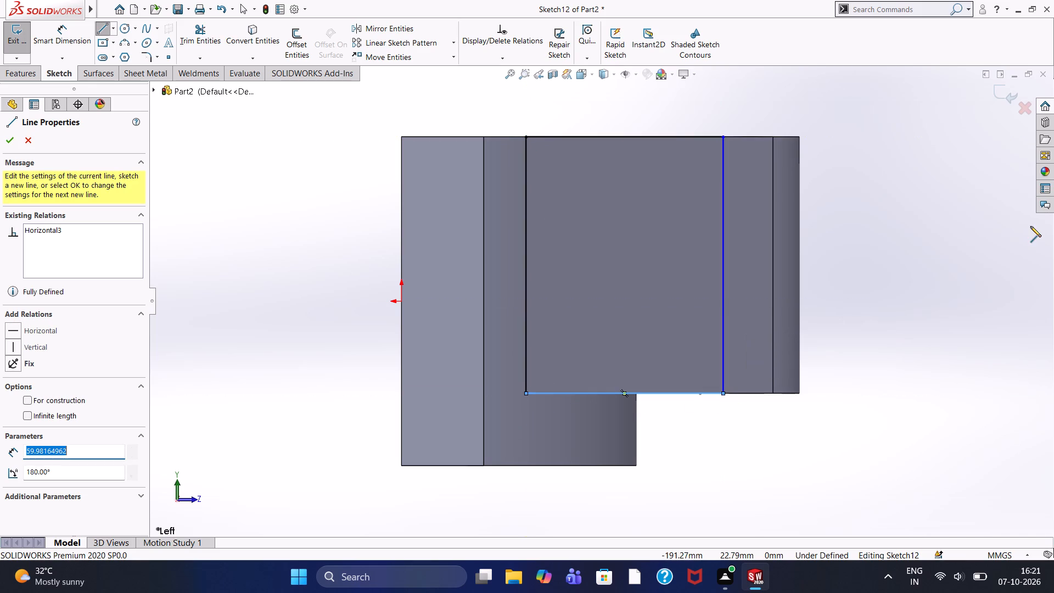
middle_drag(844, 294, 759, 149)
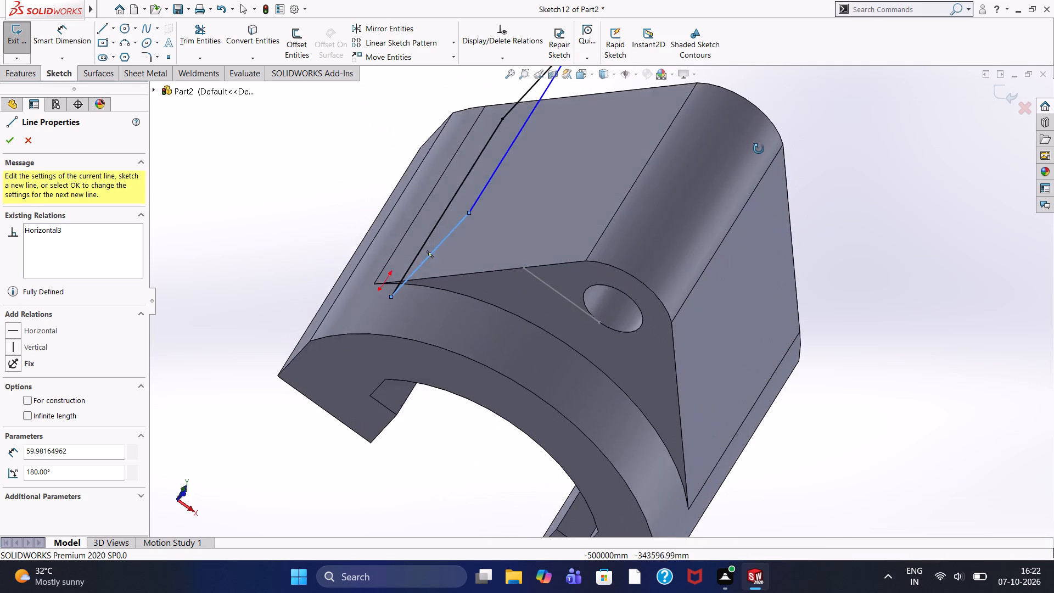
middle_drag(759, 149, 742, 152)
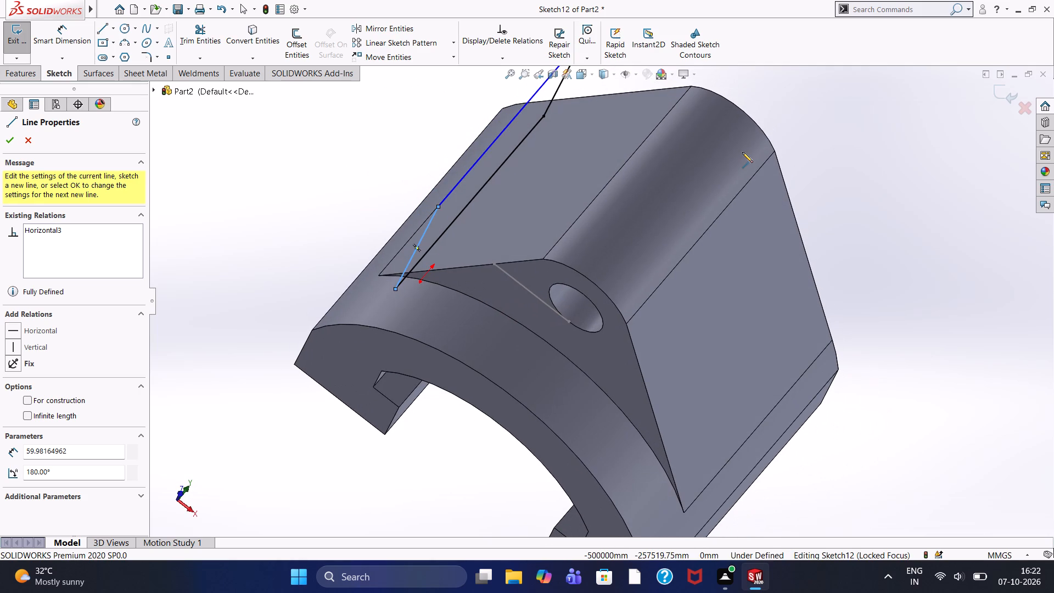
Undo the rectangle's lines and the Right Plane sketch, going back into the Plane1 sketch with the single line.
key(ctrl+z)
key(ctrl+z)
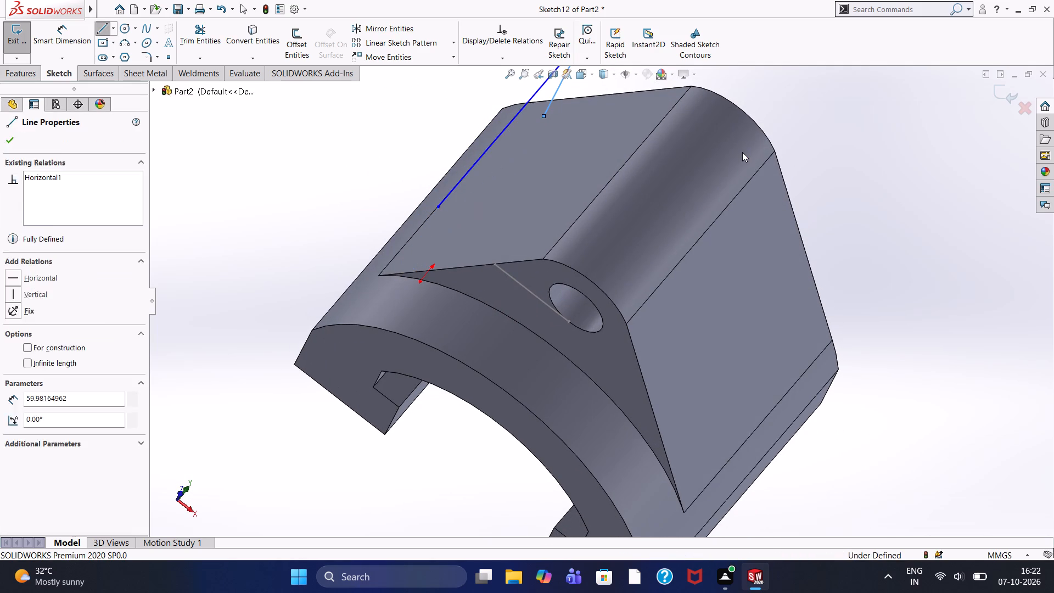
key(ctrl+z)
key(ctrl+z)
key(ctrl+z)
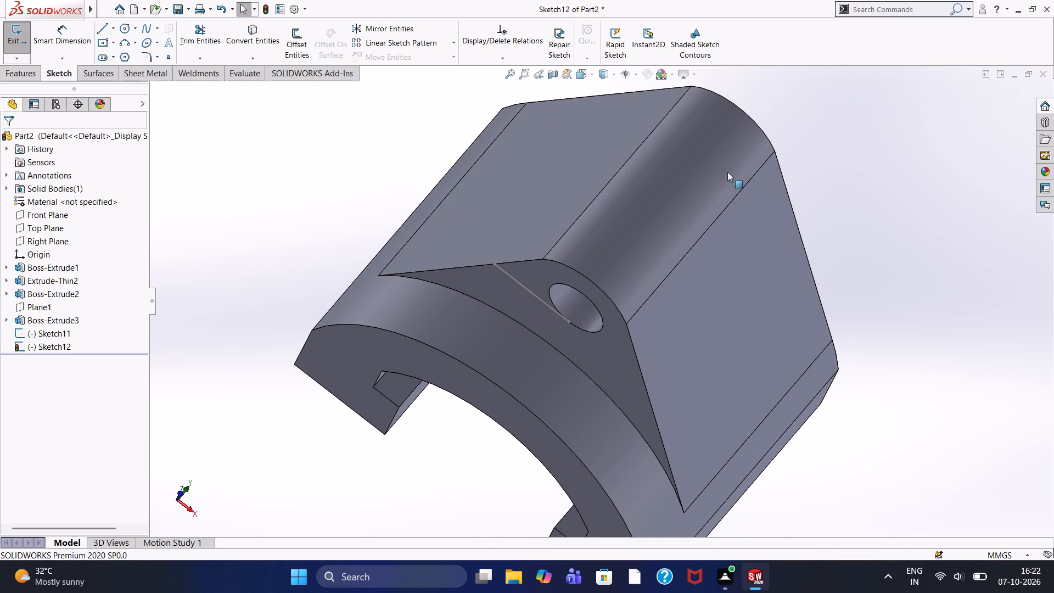
key(ctrl+z)
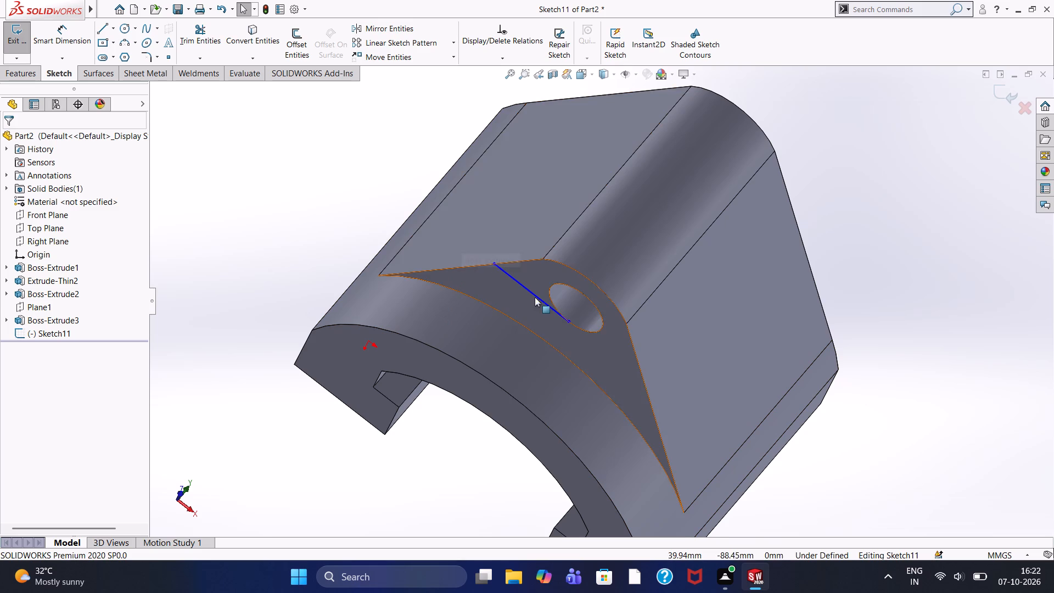
Examine the lug's rounded top face and the sketched line beside the hole from several angles.
middle_drag(546, 212, 532, 199)
middle_click(532, 199)
middle_click(532, 199)
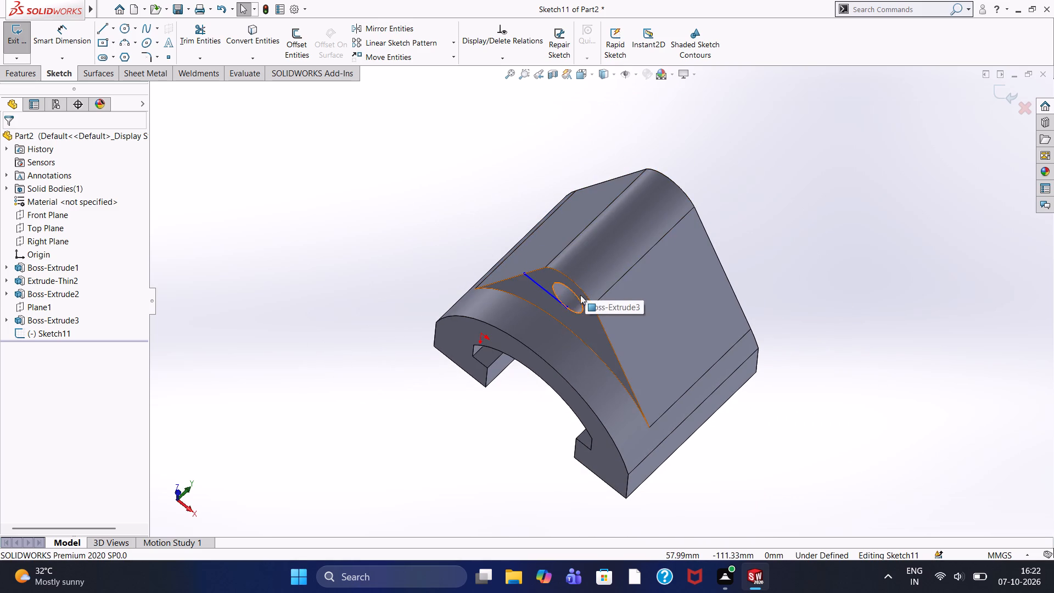
click(597, 266)
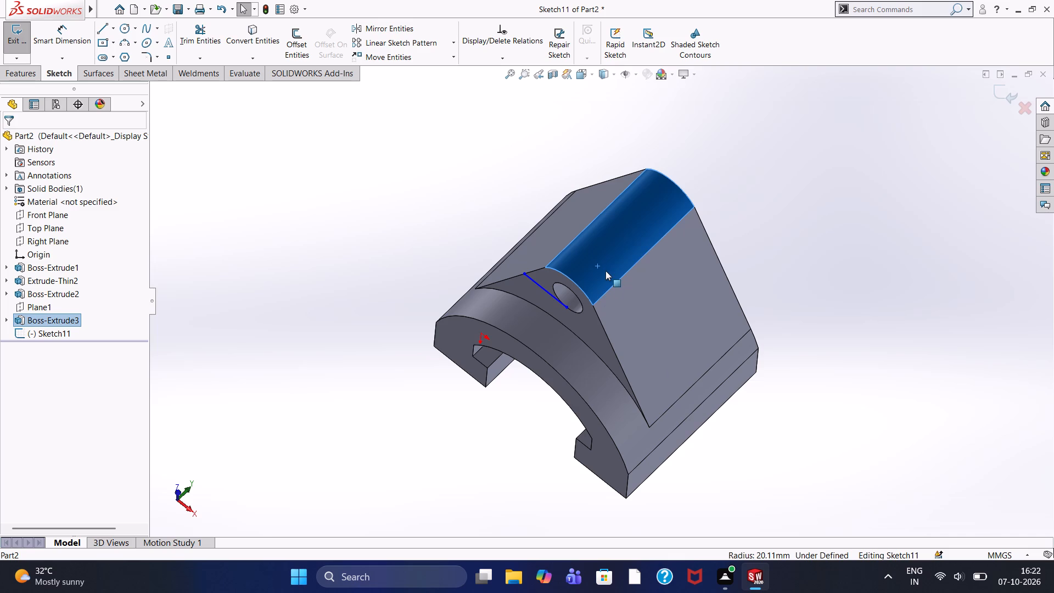
scroll(654, 362, up, 2)
scroll(654, 362, down, 1)
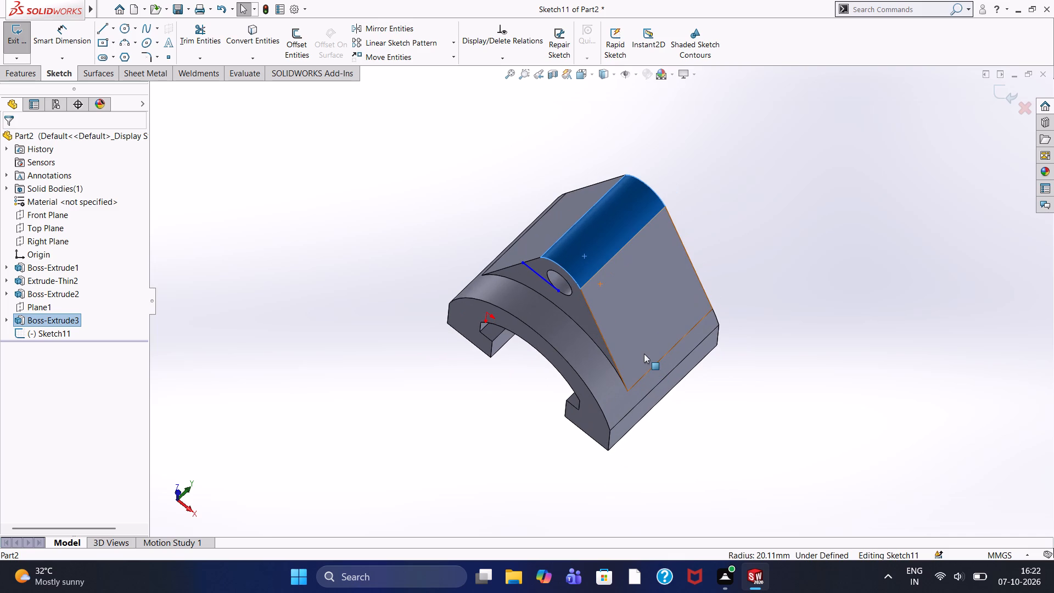
scroll(644, 354, down, 2)
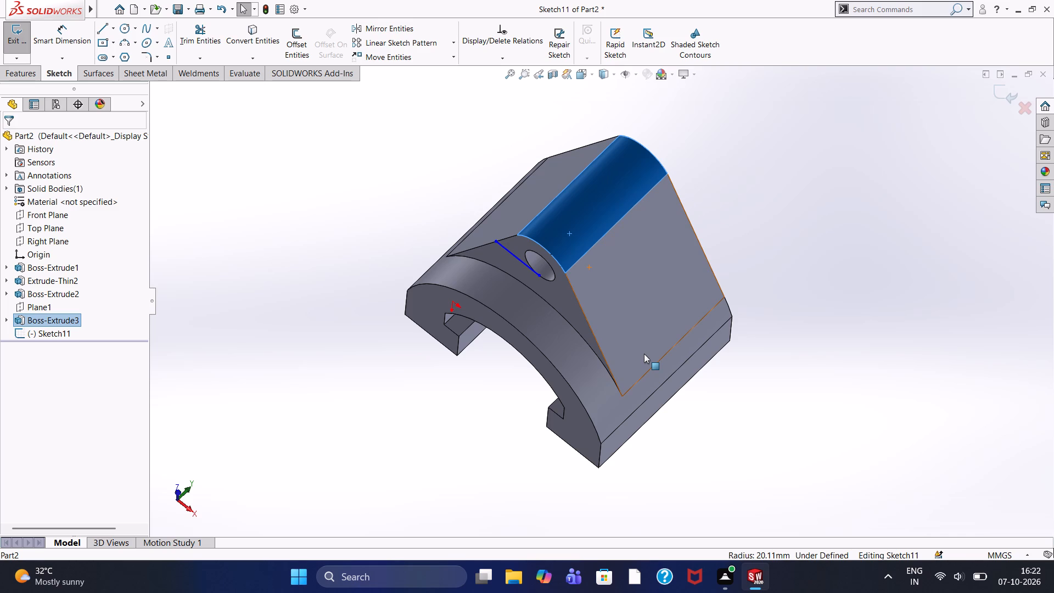
scroll(644, 354, up, 2)
scroll(644, 354, down, 2)
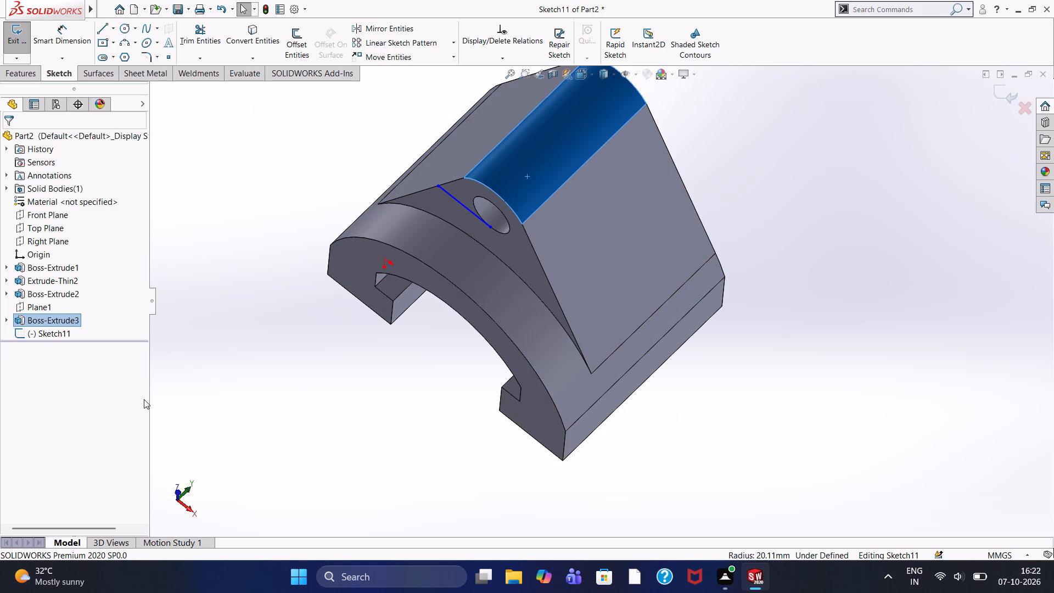
scroll(453, 398, down, 1)
middle_drag(434, 373, 452, 279)
middle_drag(452, 279, 450, 288)
scroll(450, 288, up, 3)
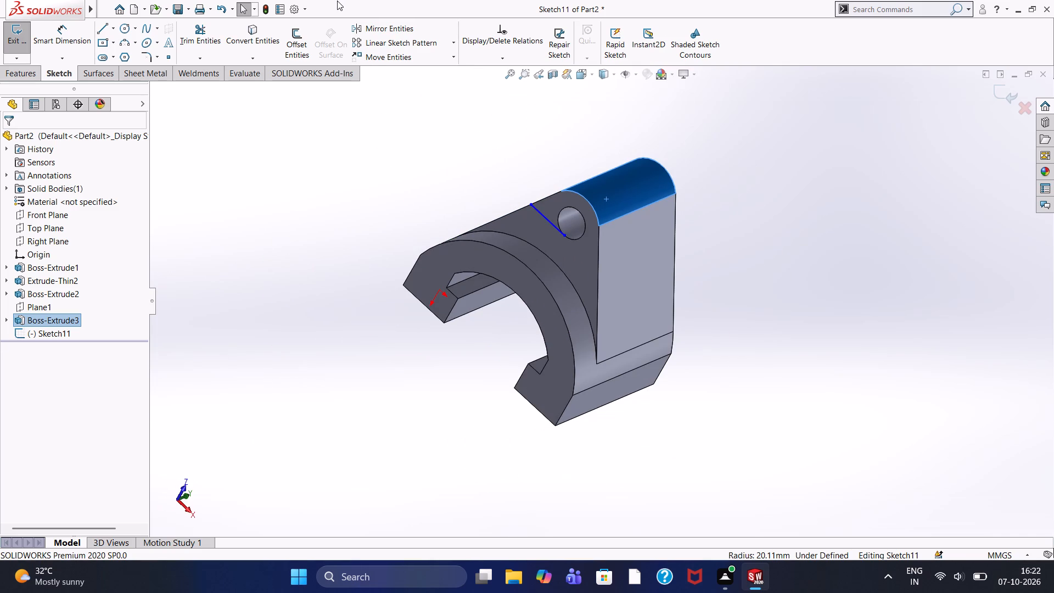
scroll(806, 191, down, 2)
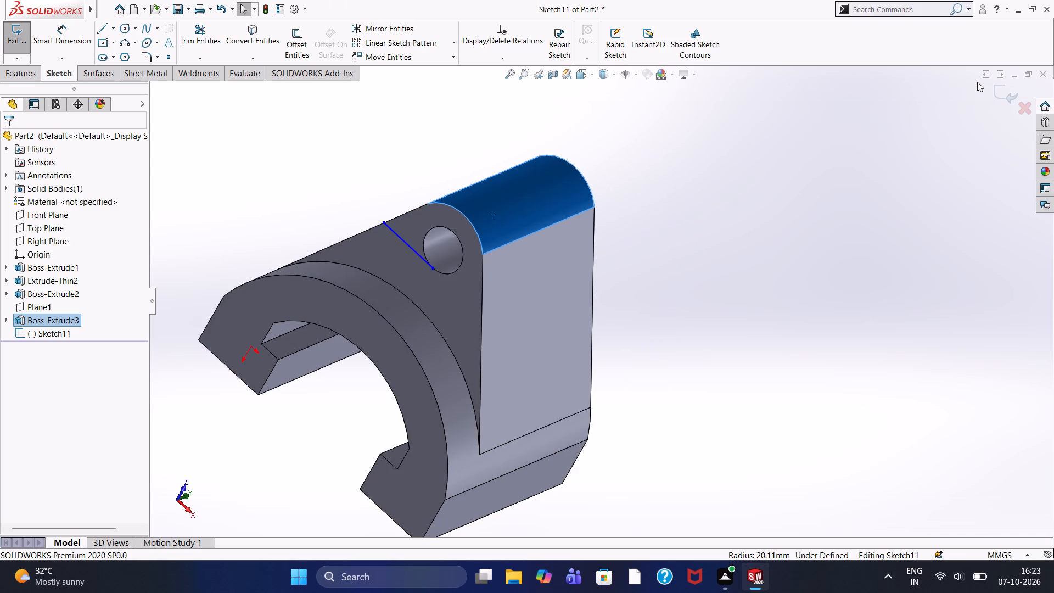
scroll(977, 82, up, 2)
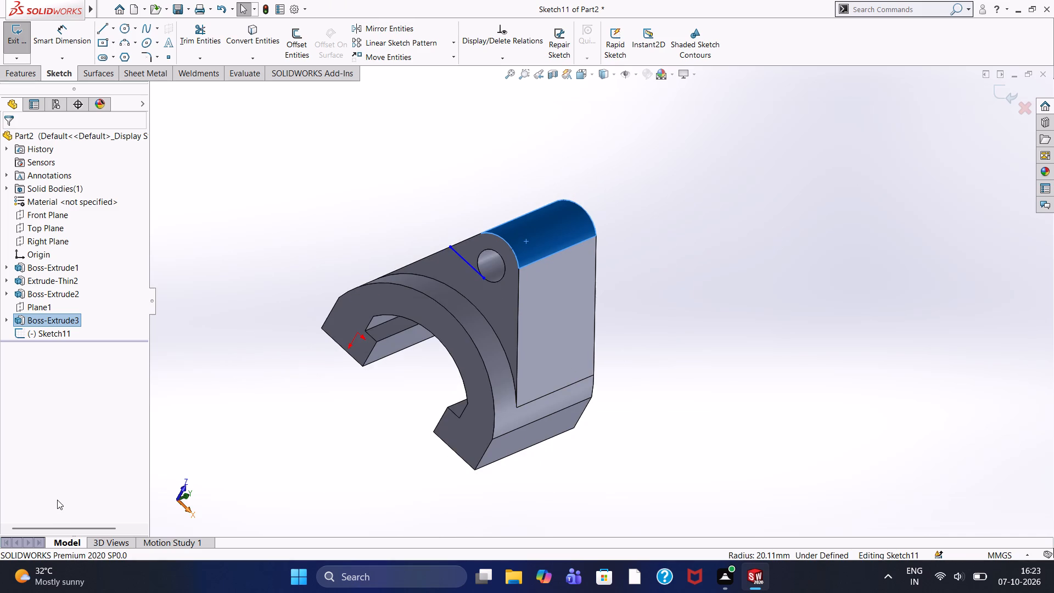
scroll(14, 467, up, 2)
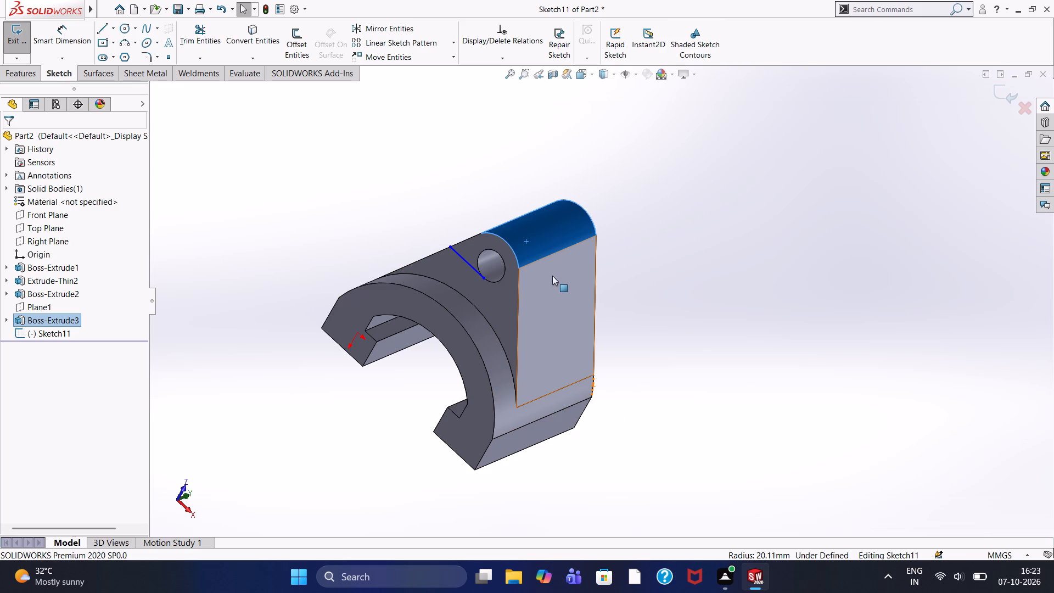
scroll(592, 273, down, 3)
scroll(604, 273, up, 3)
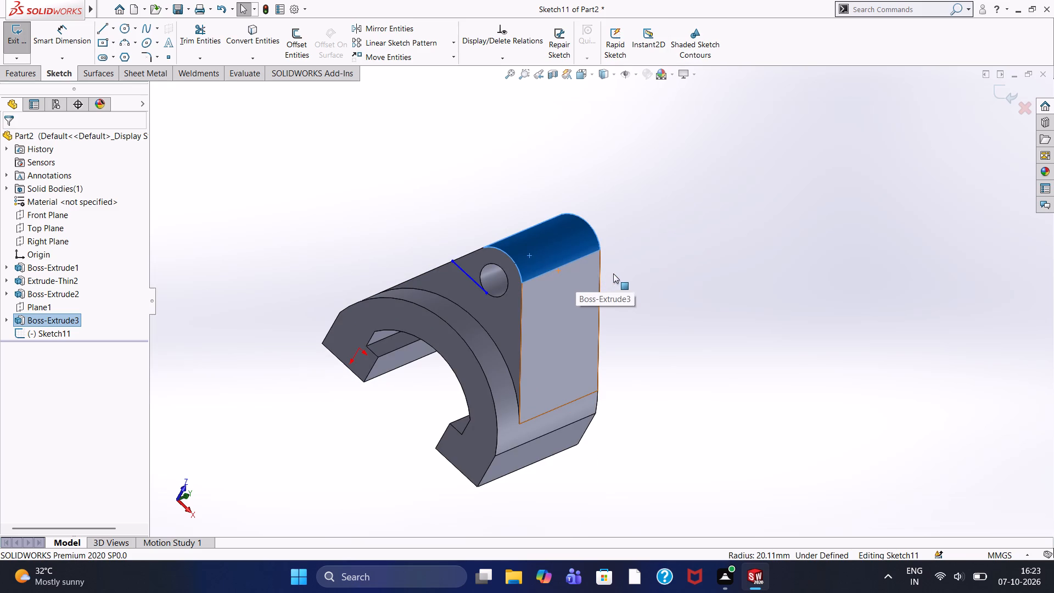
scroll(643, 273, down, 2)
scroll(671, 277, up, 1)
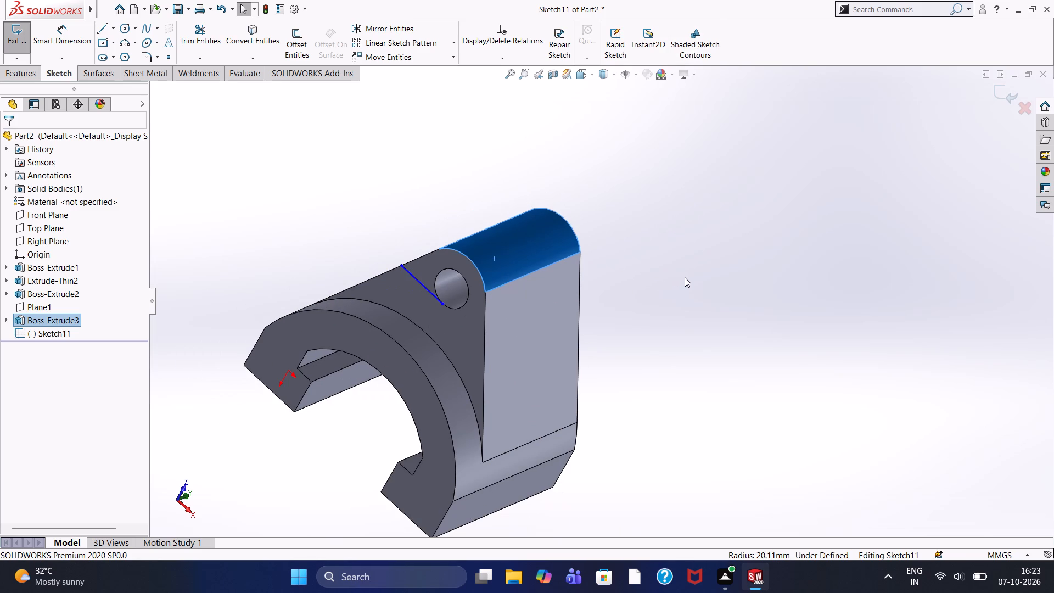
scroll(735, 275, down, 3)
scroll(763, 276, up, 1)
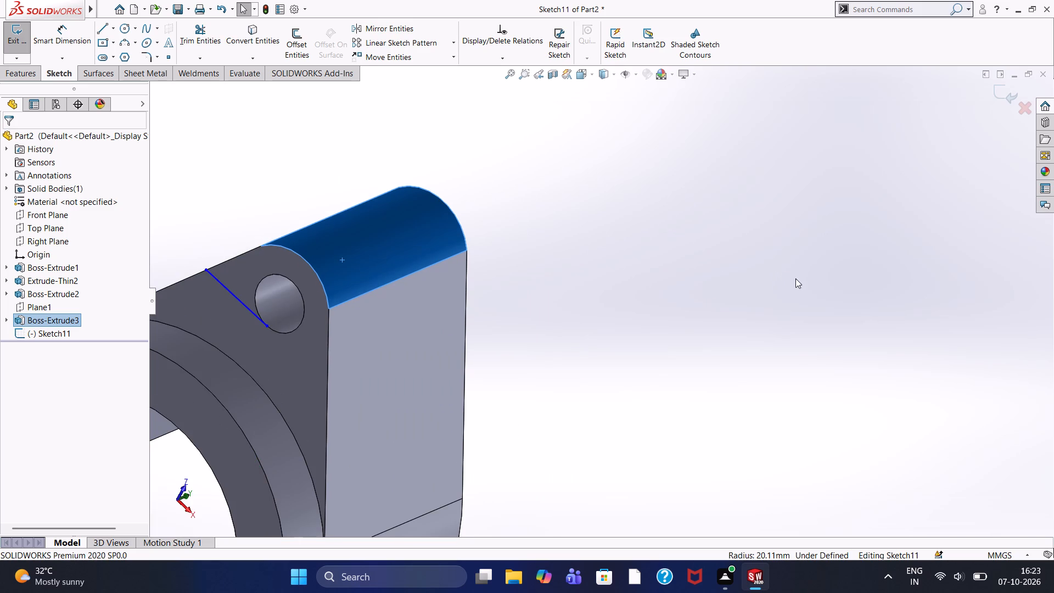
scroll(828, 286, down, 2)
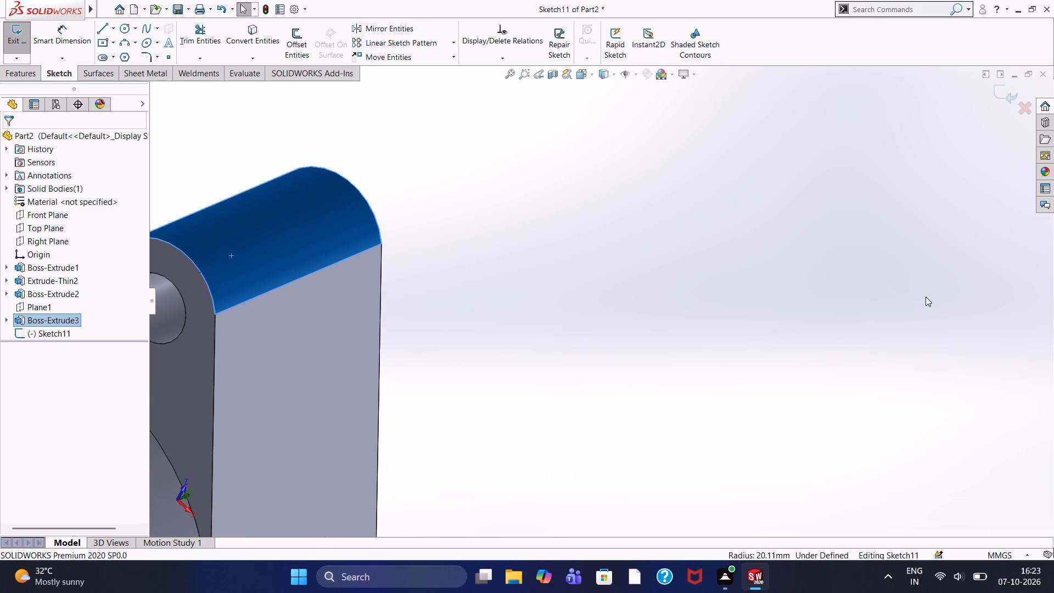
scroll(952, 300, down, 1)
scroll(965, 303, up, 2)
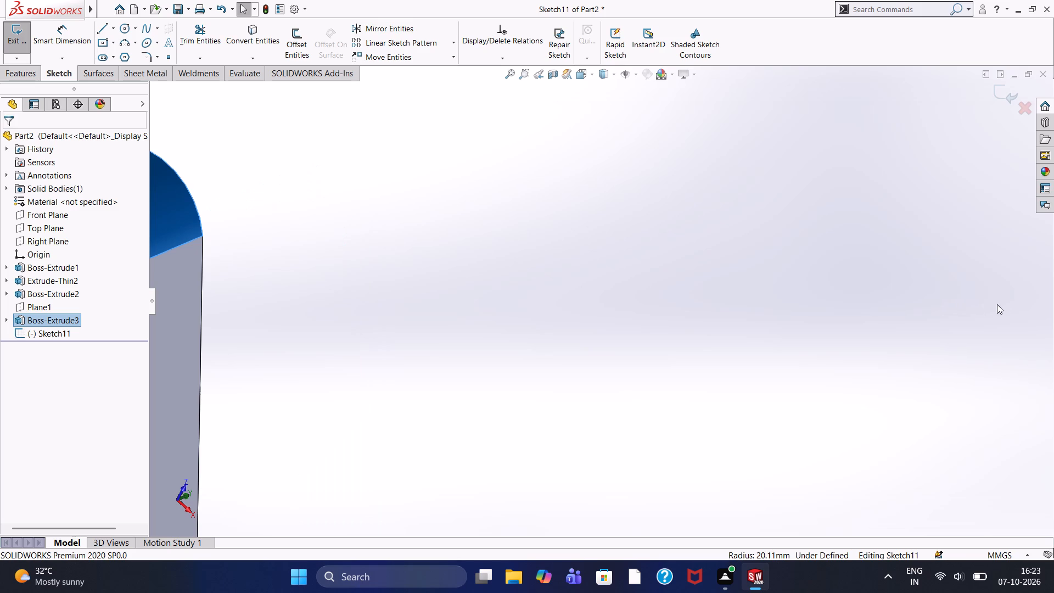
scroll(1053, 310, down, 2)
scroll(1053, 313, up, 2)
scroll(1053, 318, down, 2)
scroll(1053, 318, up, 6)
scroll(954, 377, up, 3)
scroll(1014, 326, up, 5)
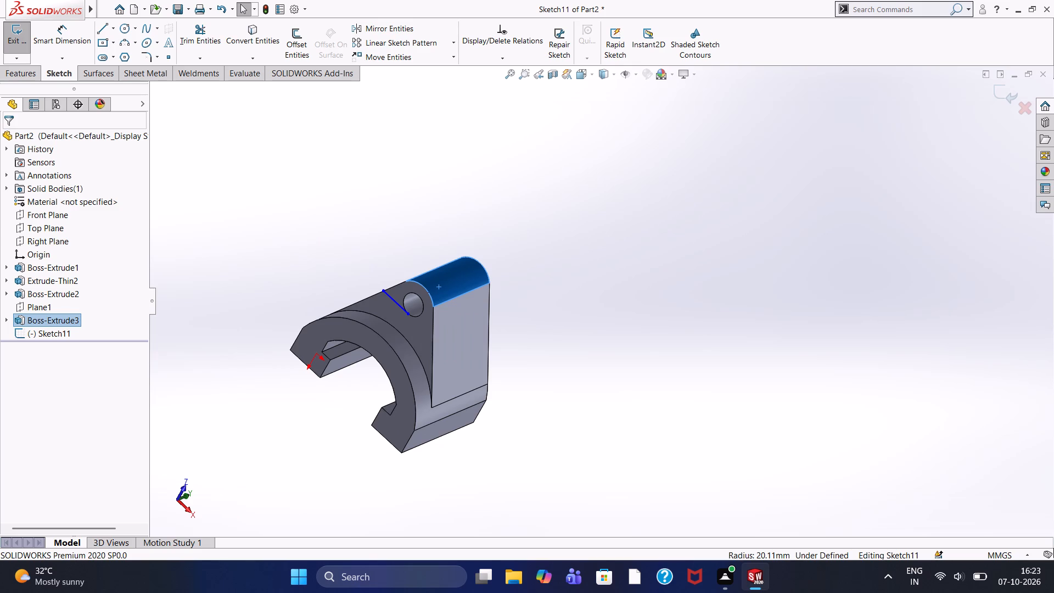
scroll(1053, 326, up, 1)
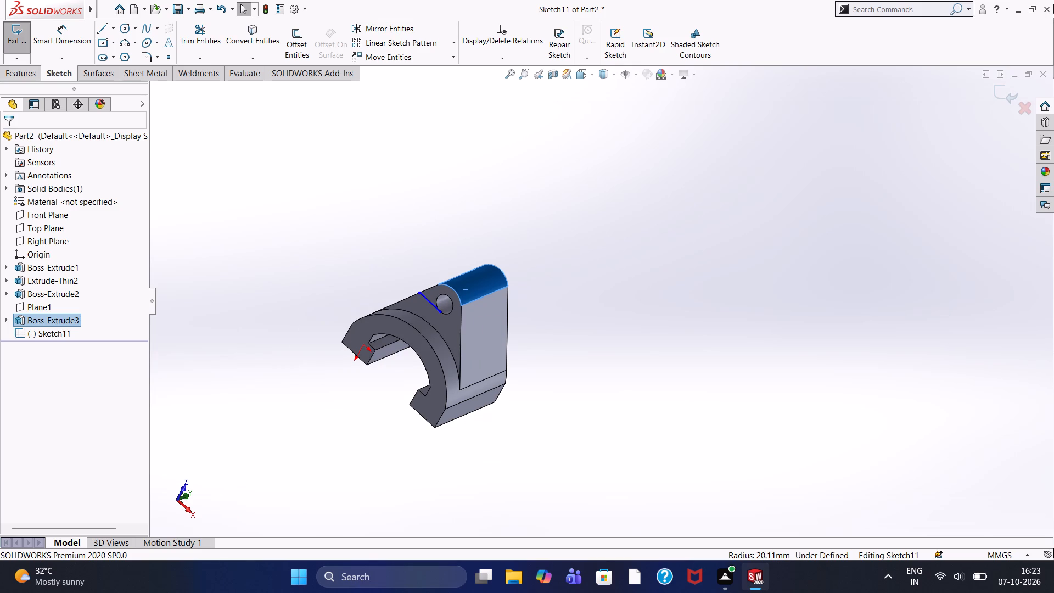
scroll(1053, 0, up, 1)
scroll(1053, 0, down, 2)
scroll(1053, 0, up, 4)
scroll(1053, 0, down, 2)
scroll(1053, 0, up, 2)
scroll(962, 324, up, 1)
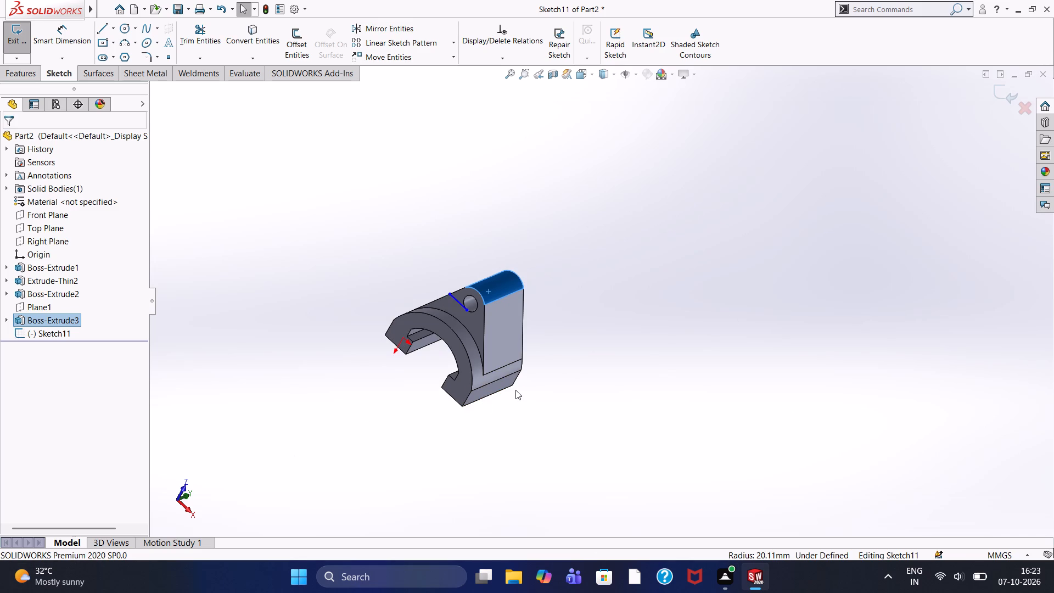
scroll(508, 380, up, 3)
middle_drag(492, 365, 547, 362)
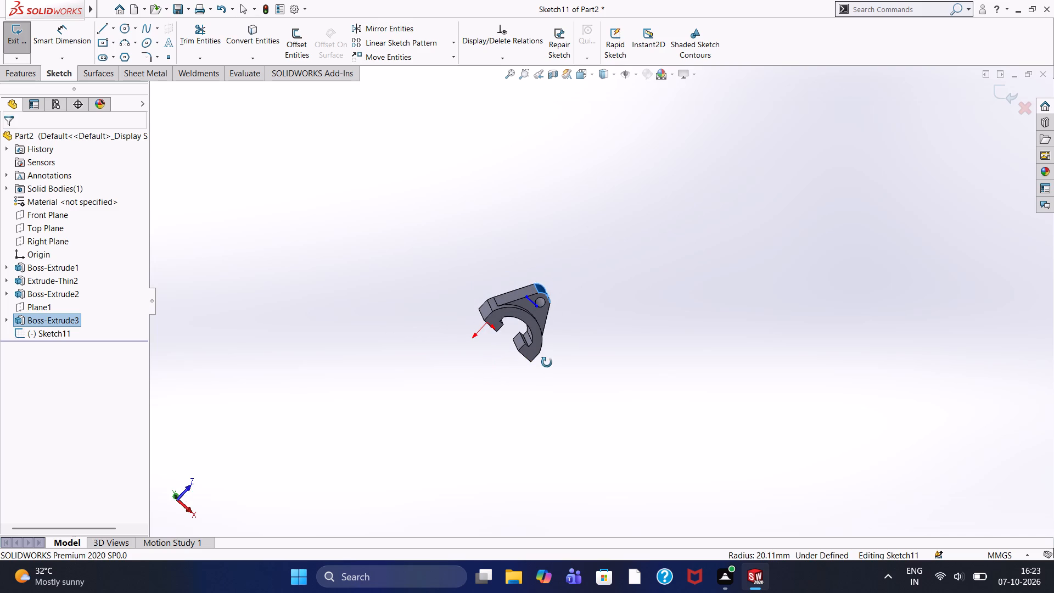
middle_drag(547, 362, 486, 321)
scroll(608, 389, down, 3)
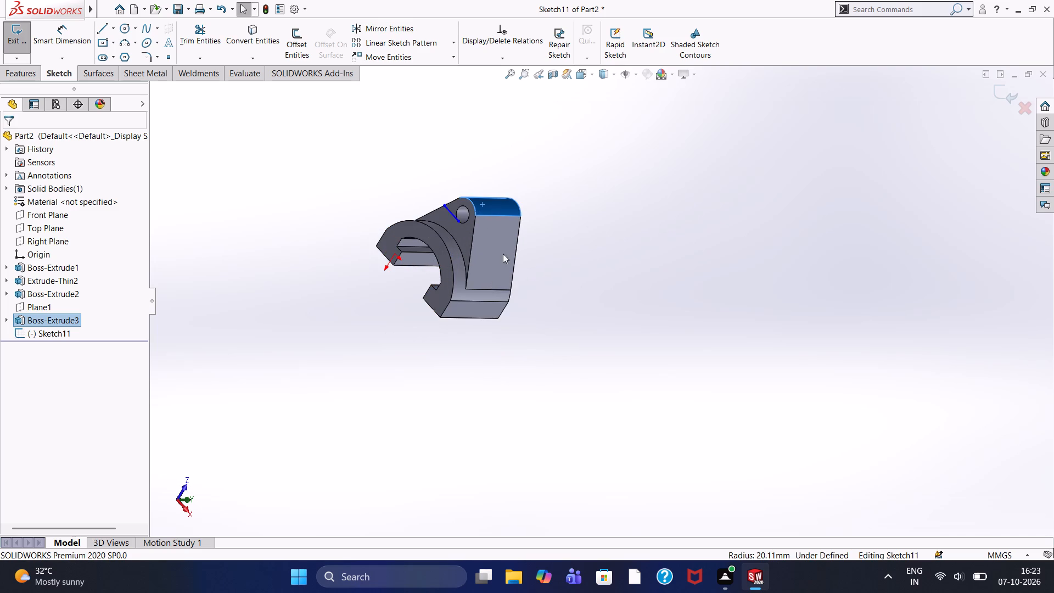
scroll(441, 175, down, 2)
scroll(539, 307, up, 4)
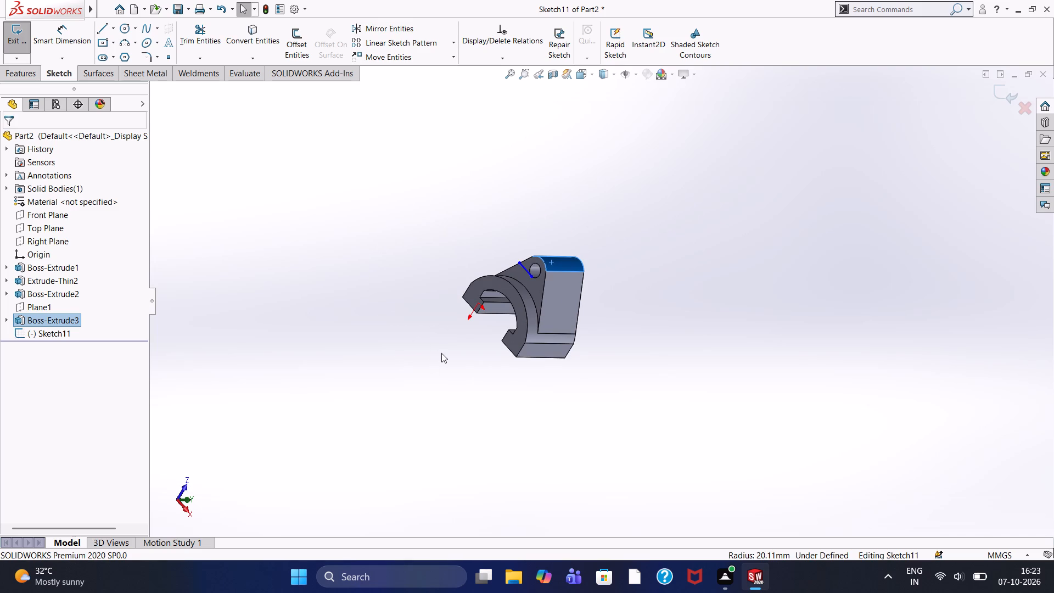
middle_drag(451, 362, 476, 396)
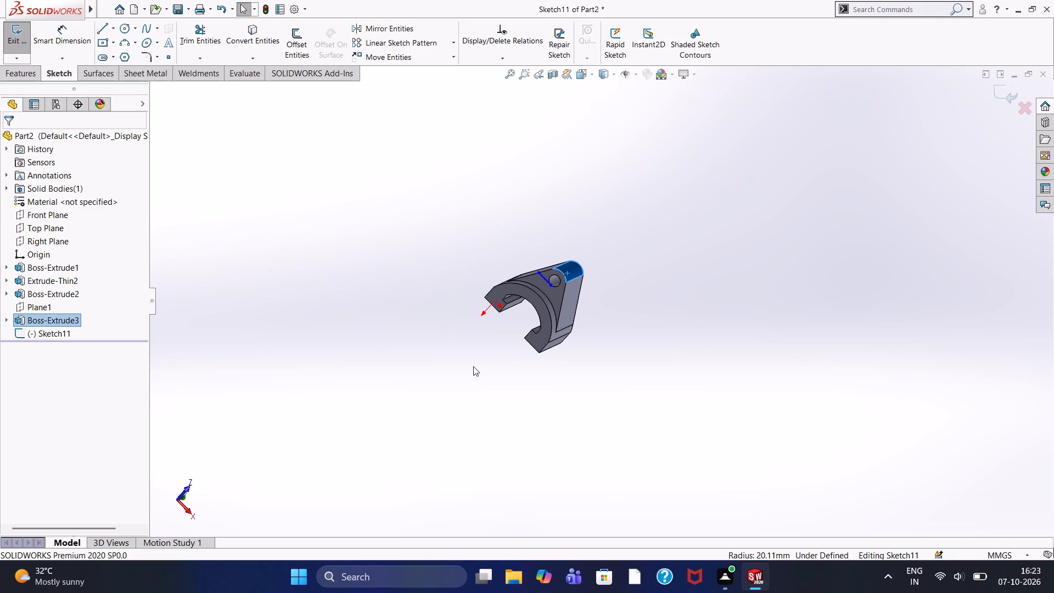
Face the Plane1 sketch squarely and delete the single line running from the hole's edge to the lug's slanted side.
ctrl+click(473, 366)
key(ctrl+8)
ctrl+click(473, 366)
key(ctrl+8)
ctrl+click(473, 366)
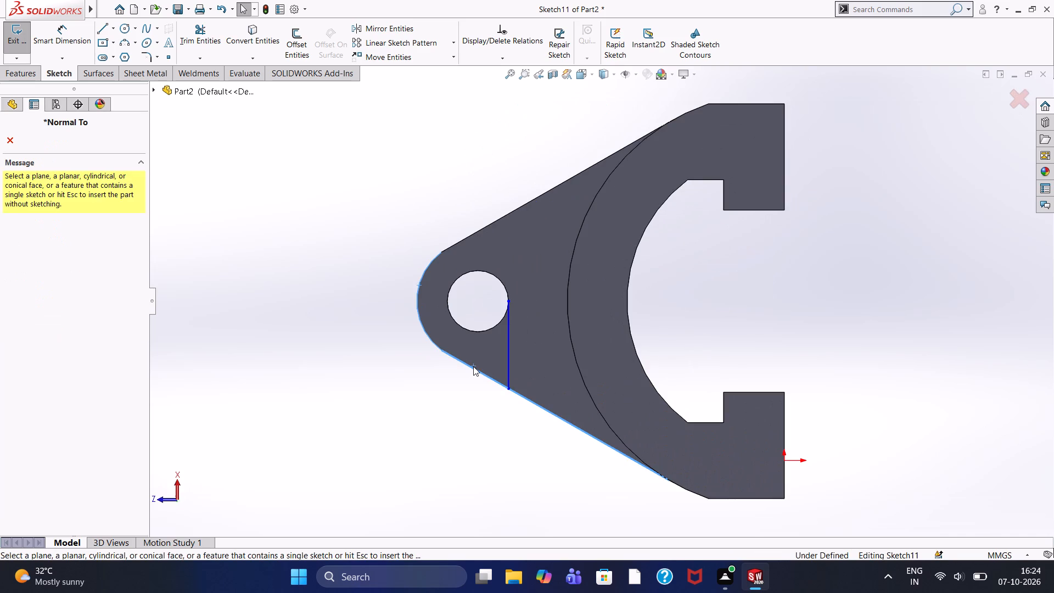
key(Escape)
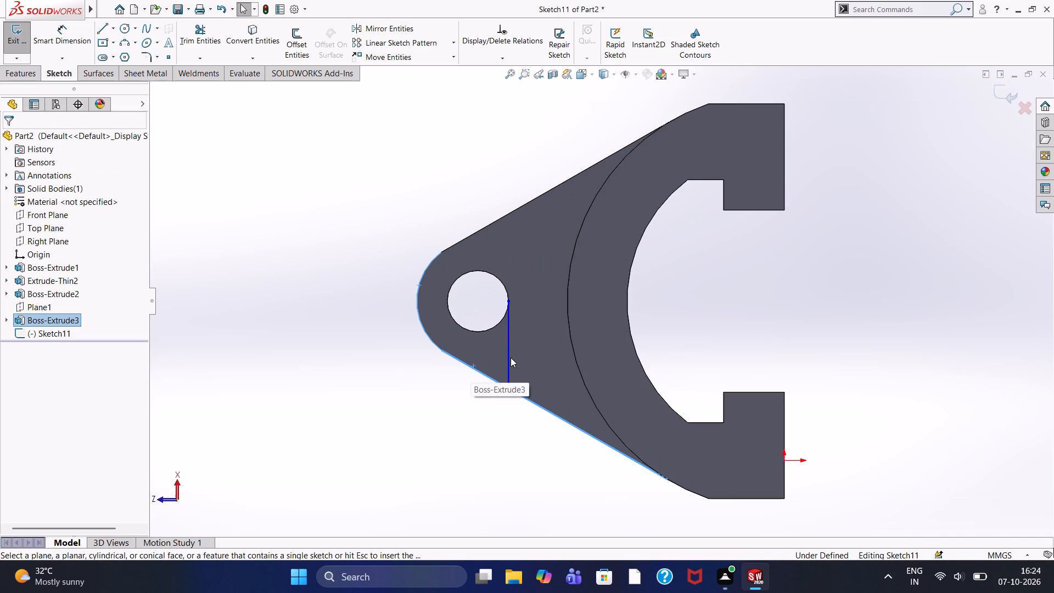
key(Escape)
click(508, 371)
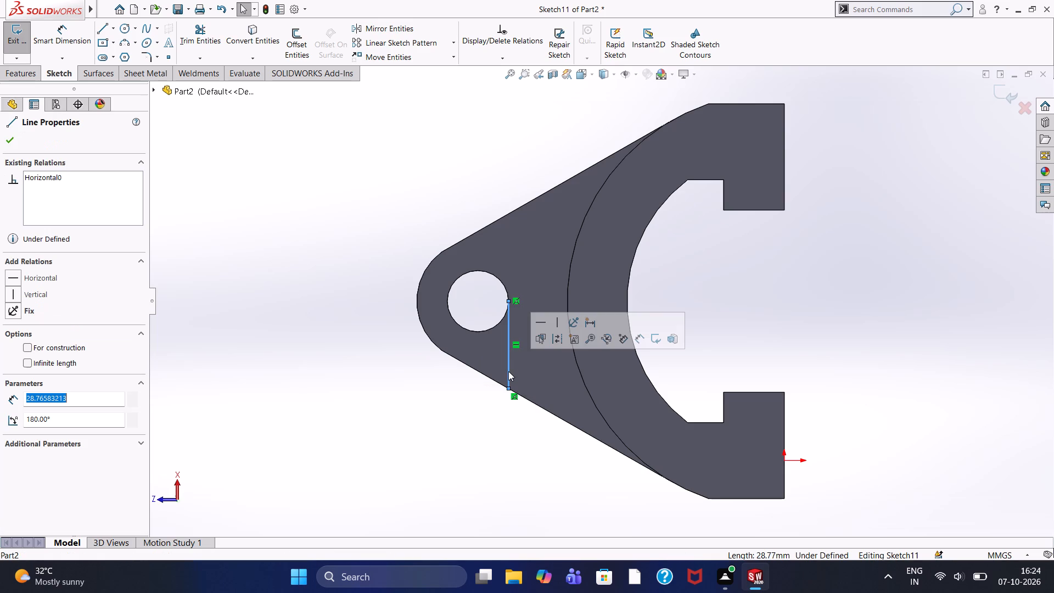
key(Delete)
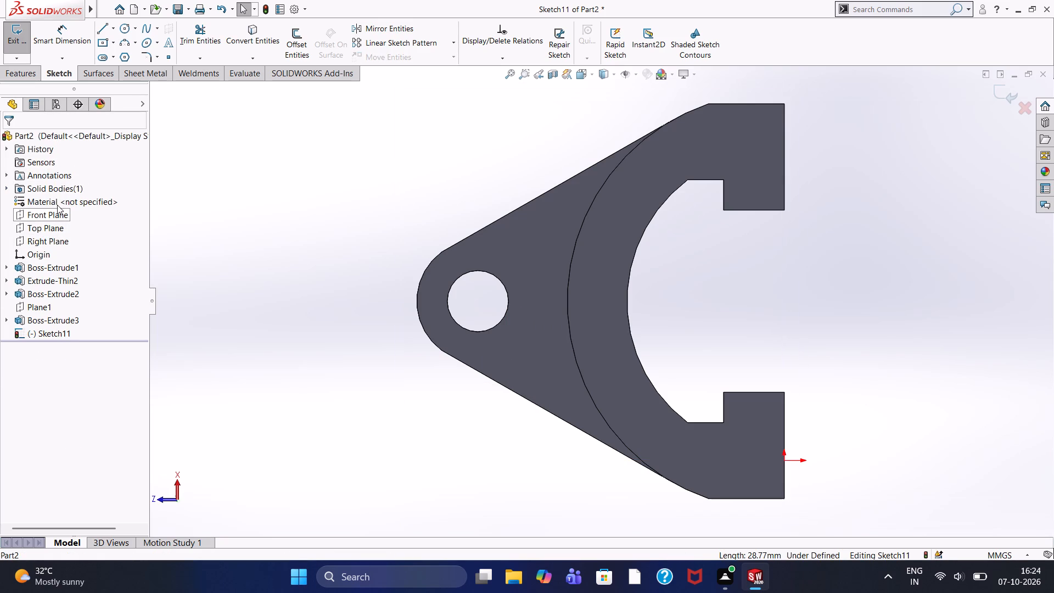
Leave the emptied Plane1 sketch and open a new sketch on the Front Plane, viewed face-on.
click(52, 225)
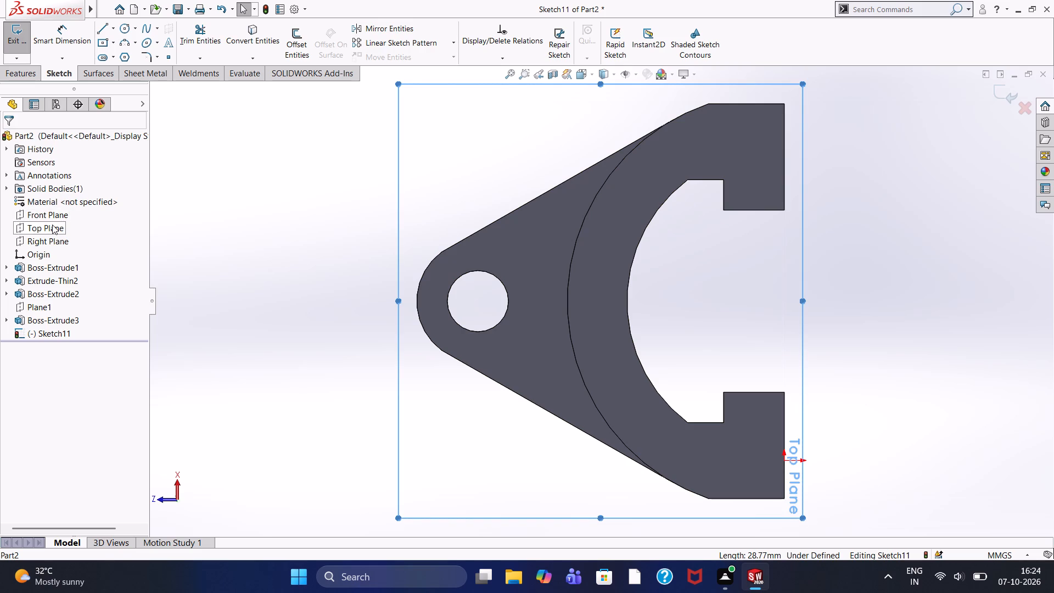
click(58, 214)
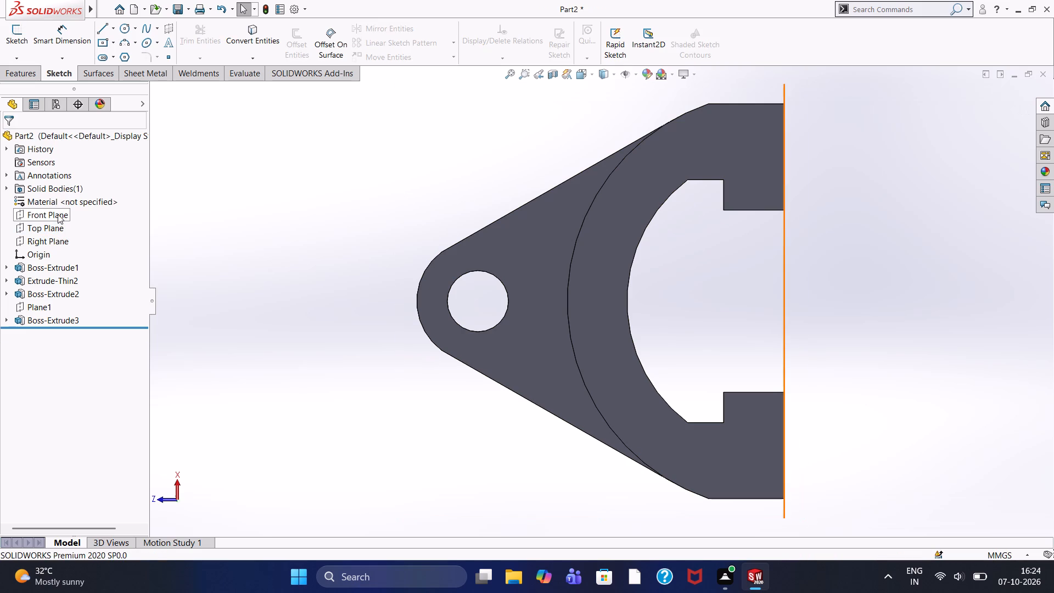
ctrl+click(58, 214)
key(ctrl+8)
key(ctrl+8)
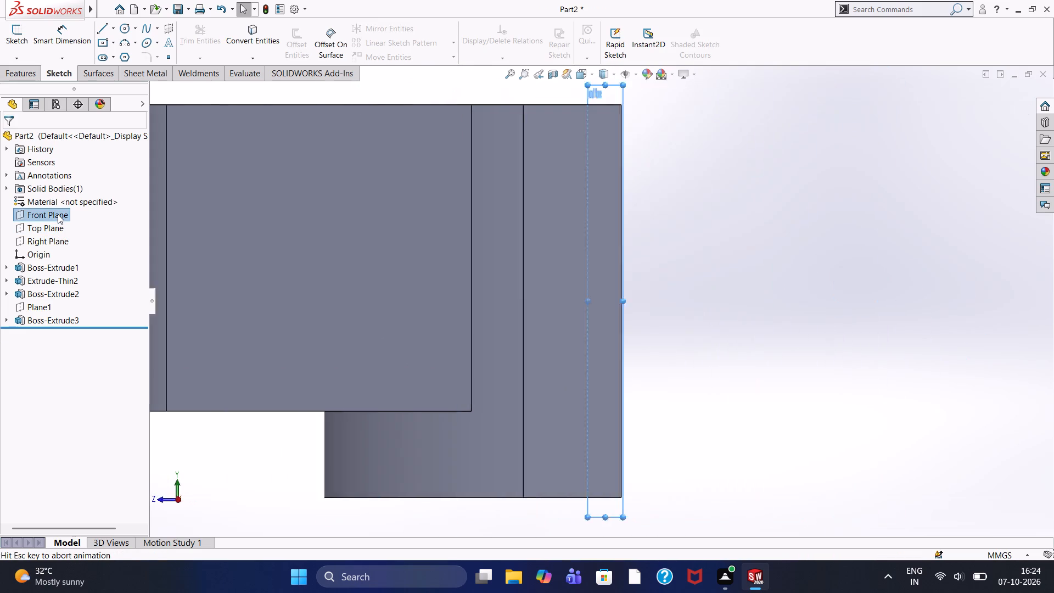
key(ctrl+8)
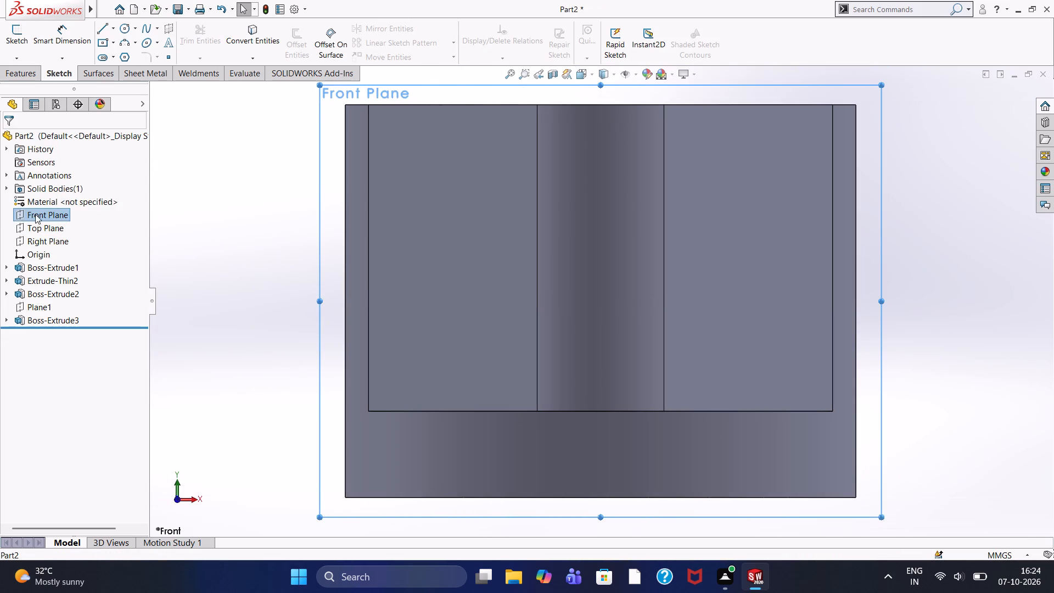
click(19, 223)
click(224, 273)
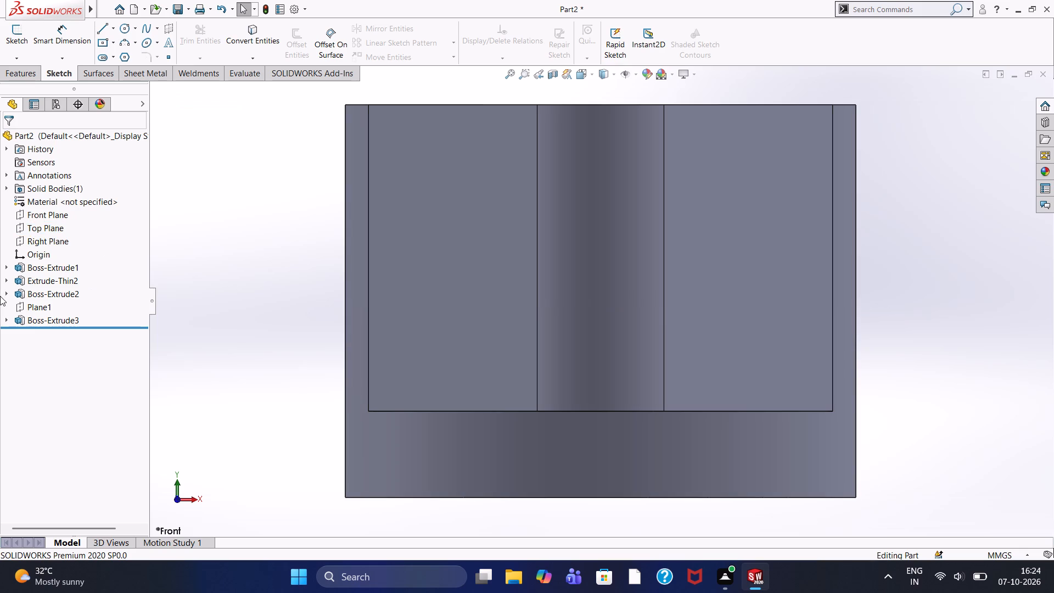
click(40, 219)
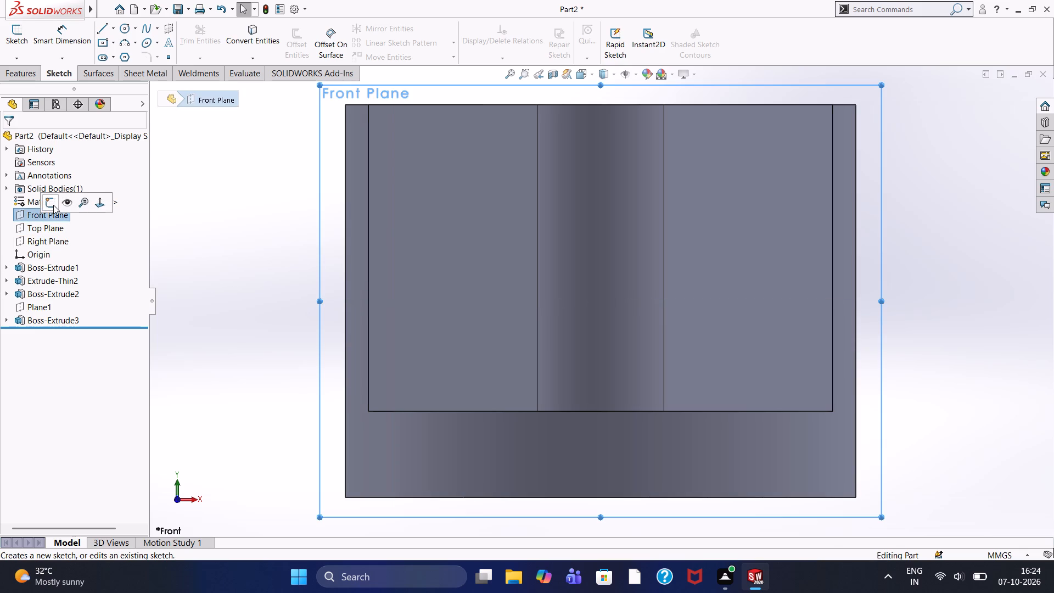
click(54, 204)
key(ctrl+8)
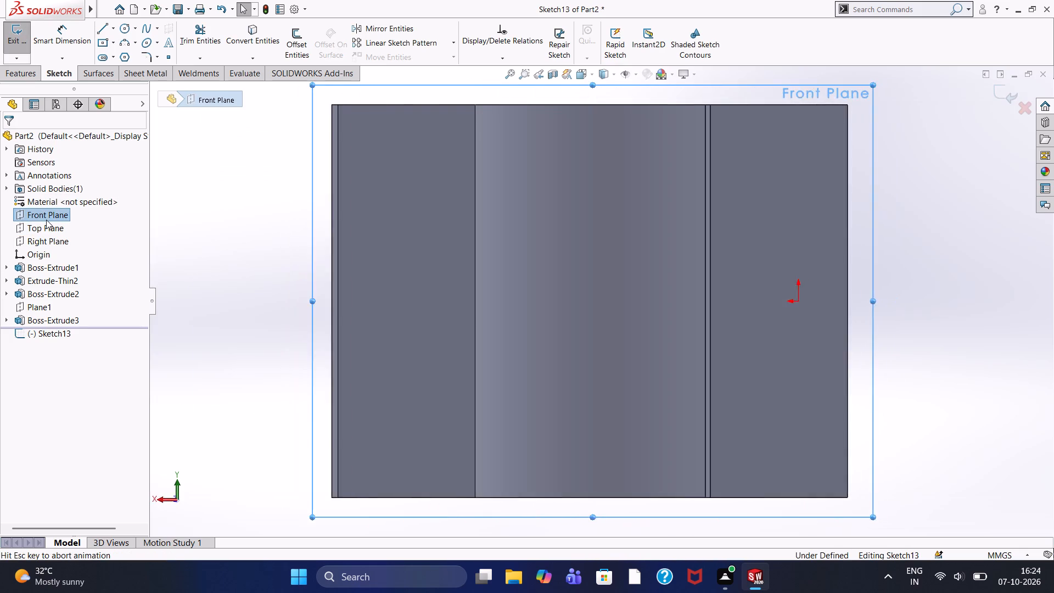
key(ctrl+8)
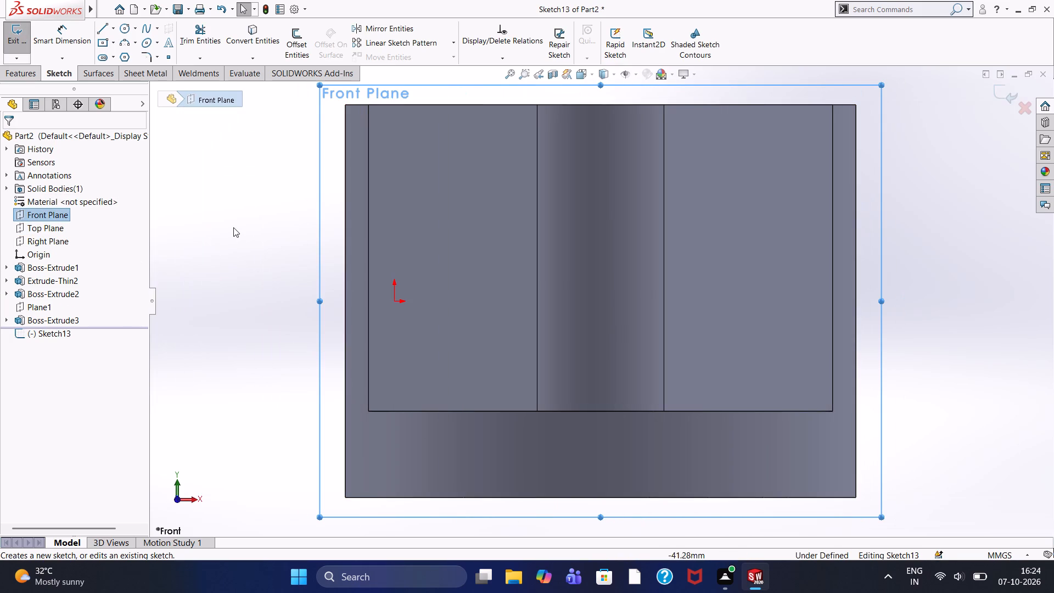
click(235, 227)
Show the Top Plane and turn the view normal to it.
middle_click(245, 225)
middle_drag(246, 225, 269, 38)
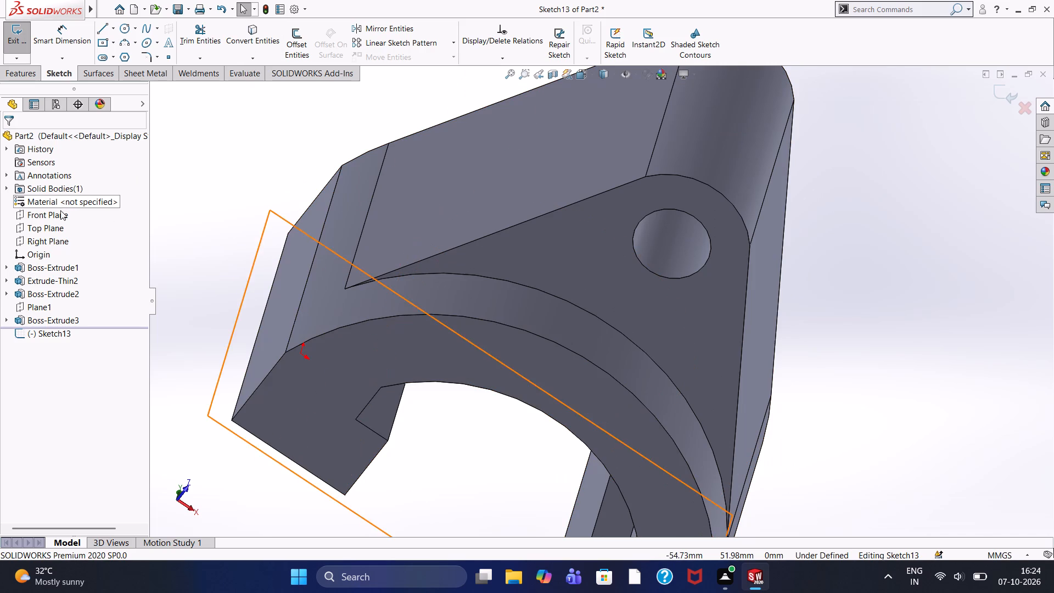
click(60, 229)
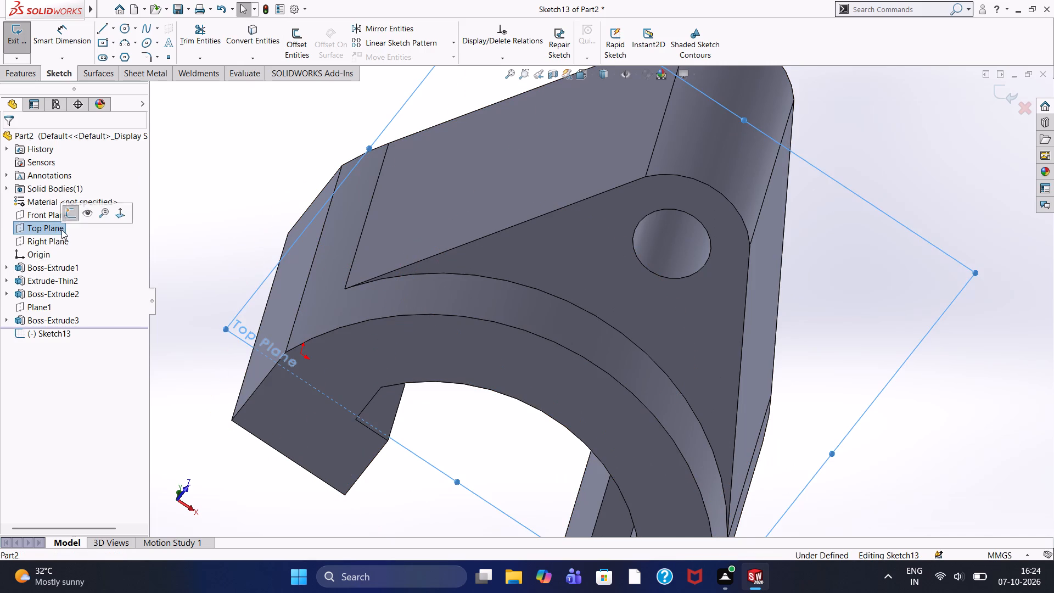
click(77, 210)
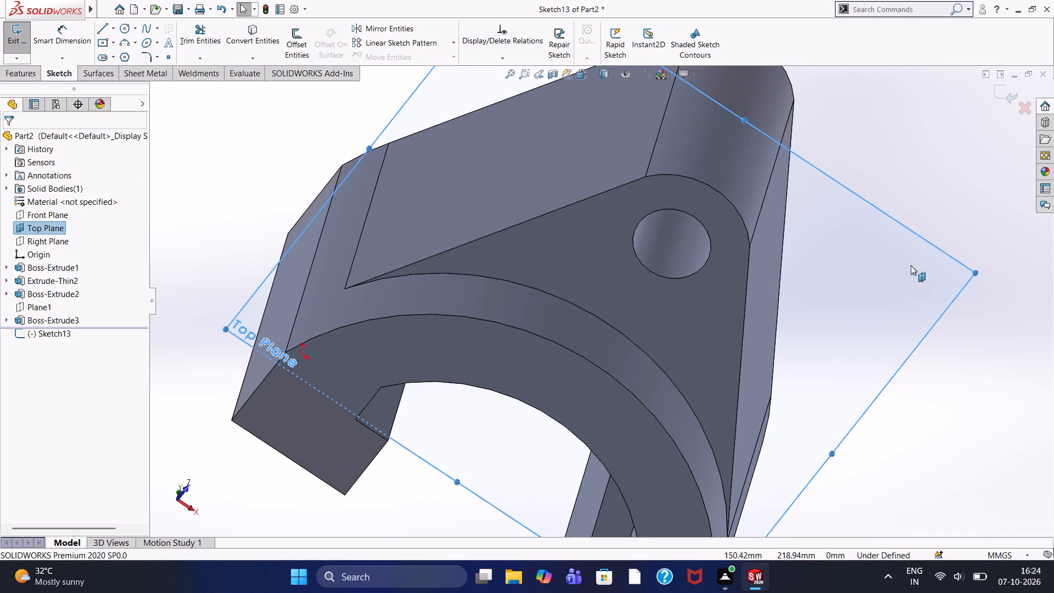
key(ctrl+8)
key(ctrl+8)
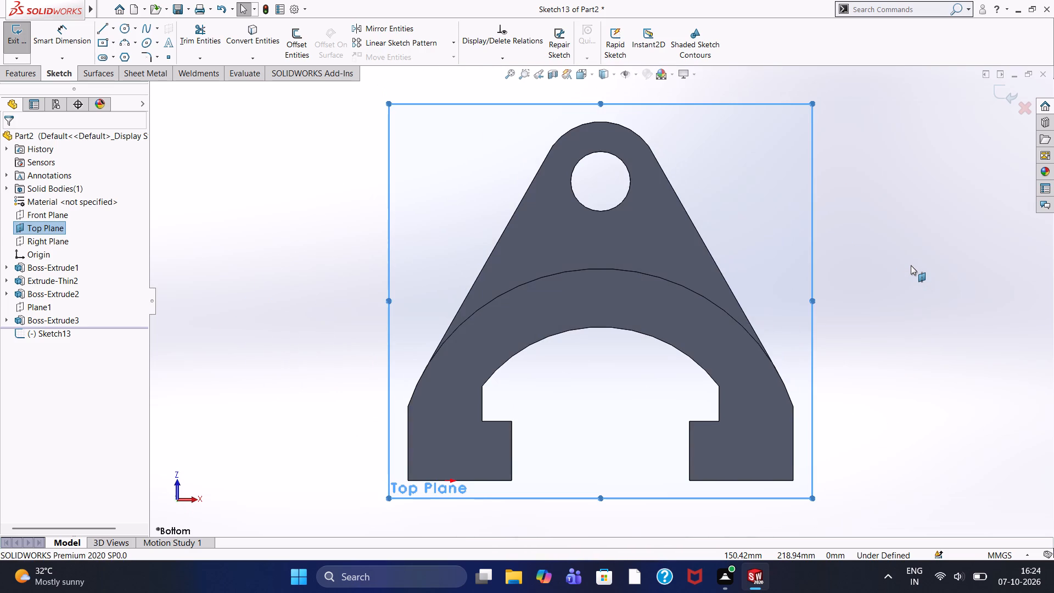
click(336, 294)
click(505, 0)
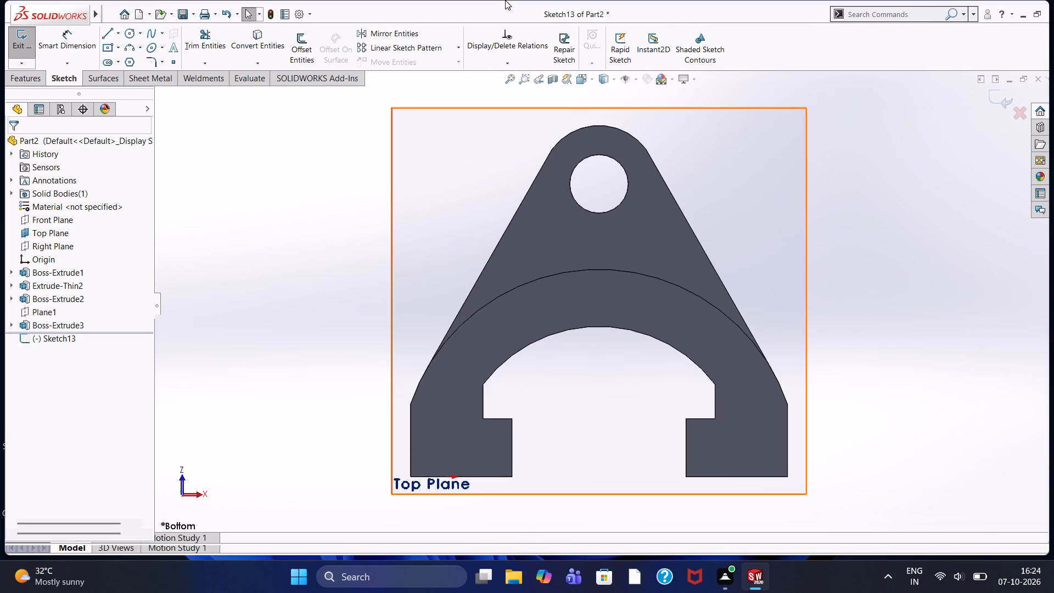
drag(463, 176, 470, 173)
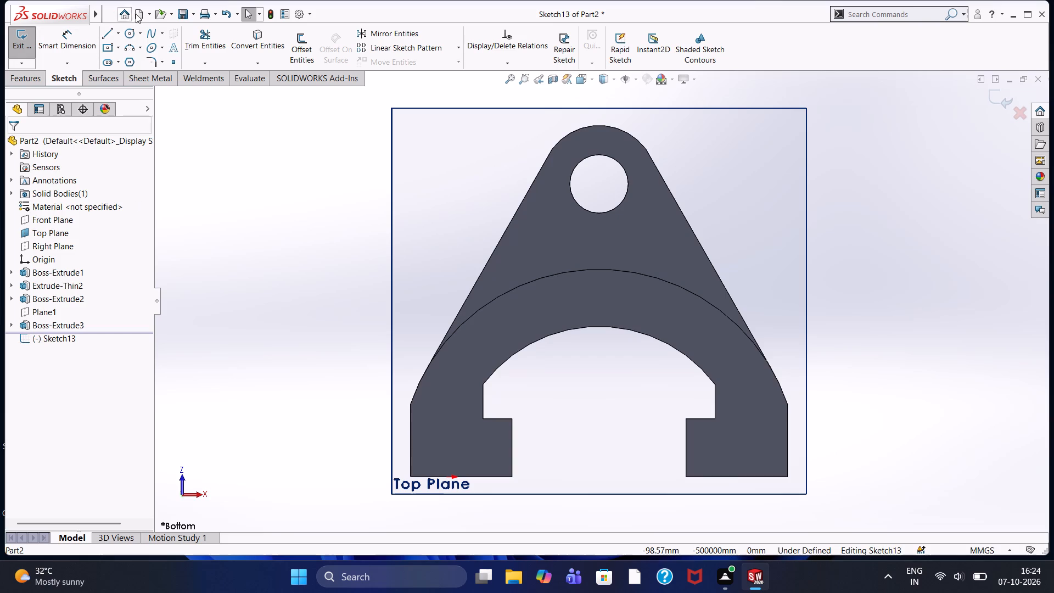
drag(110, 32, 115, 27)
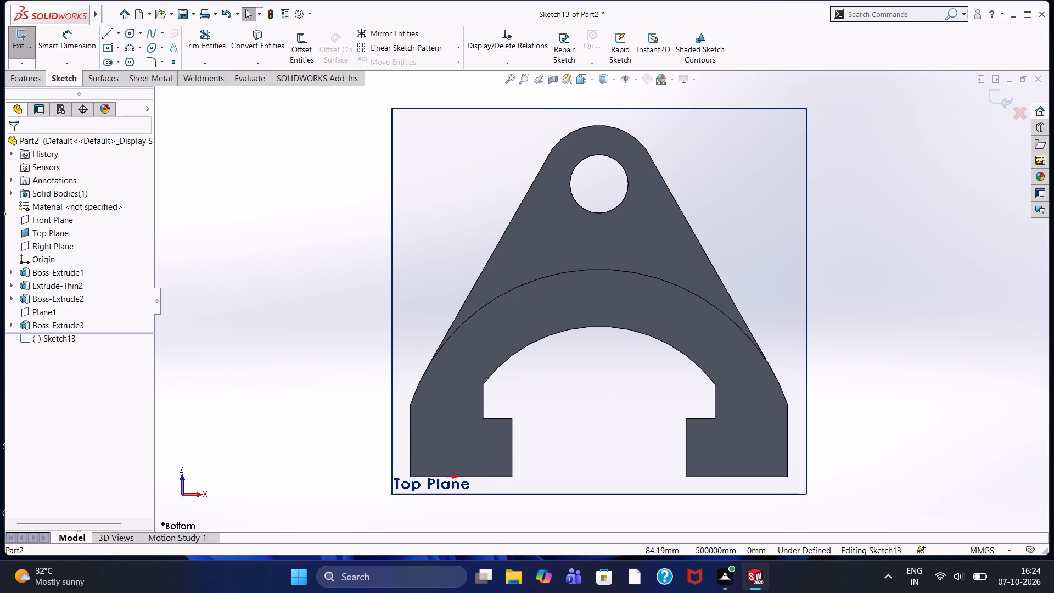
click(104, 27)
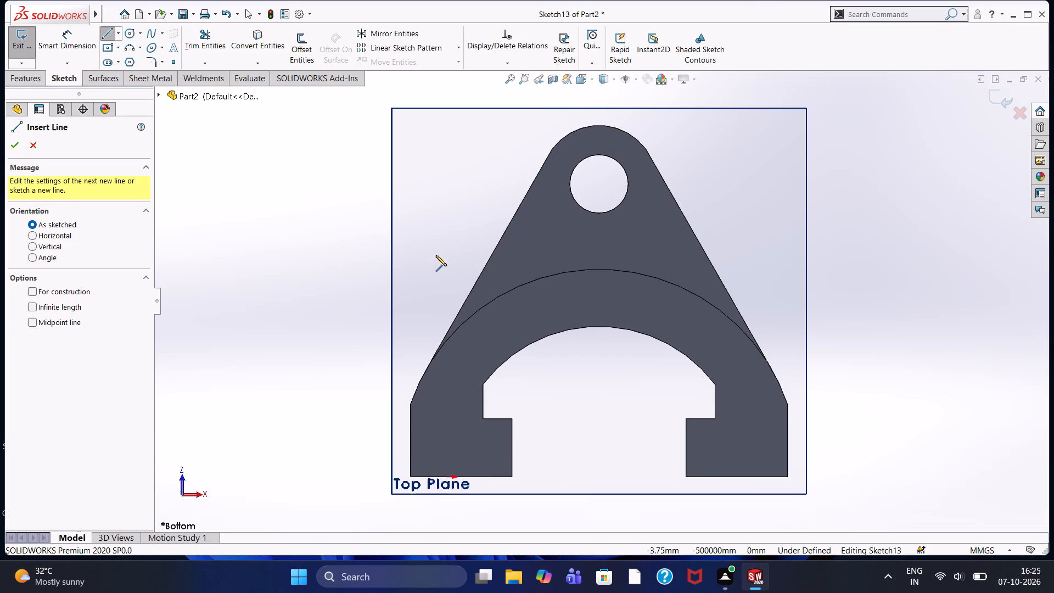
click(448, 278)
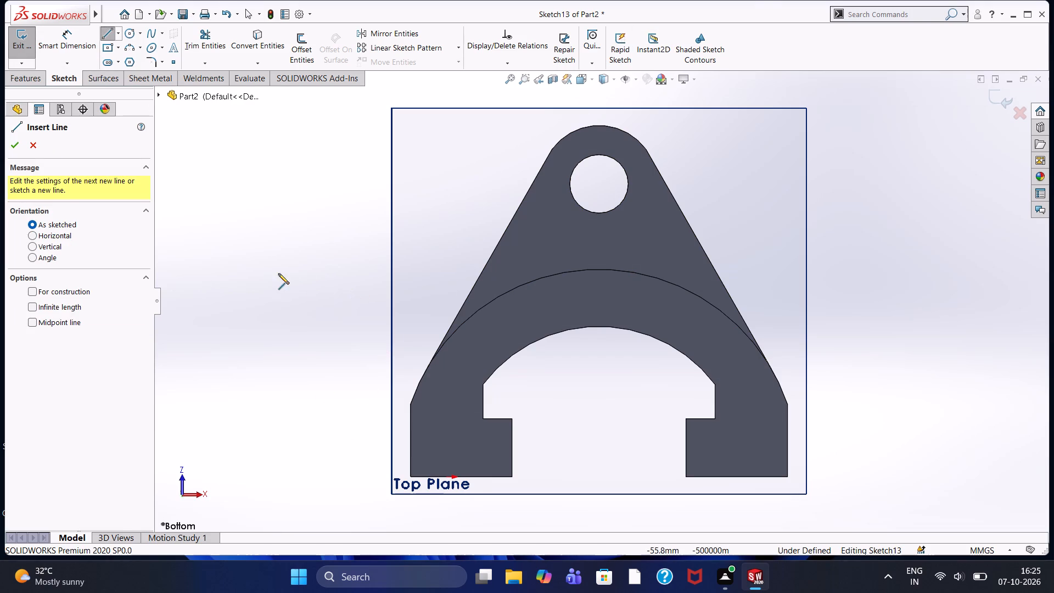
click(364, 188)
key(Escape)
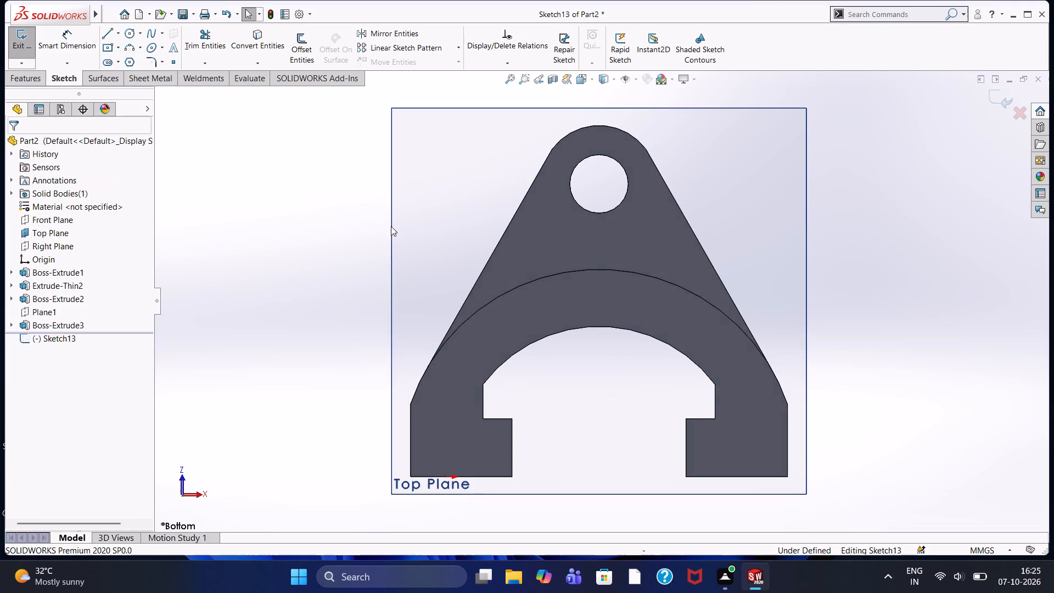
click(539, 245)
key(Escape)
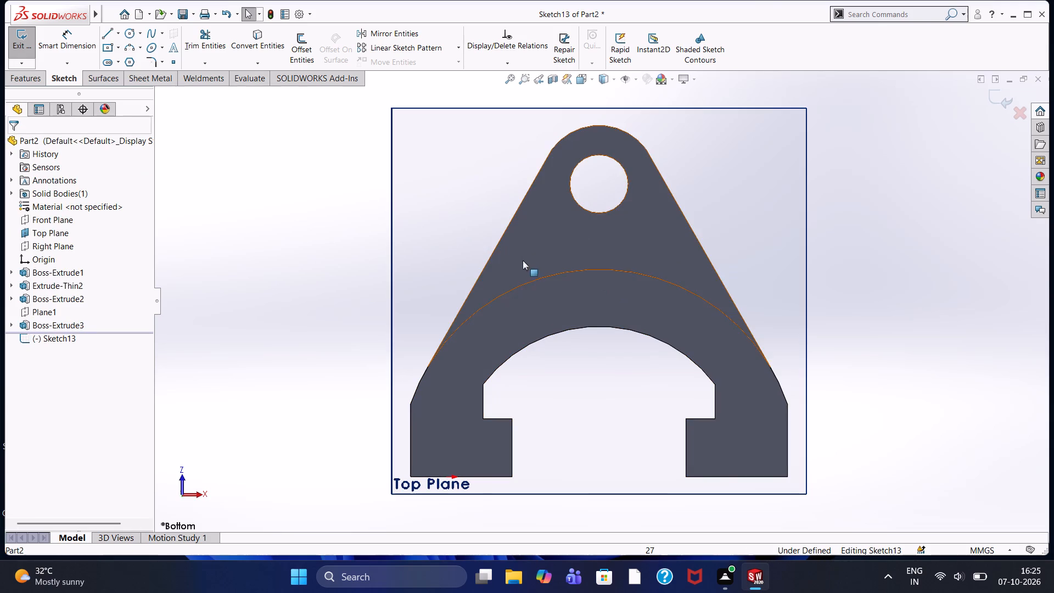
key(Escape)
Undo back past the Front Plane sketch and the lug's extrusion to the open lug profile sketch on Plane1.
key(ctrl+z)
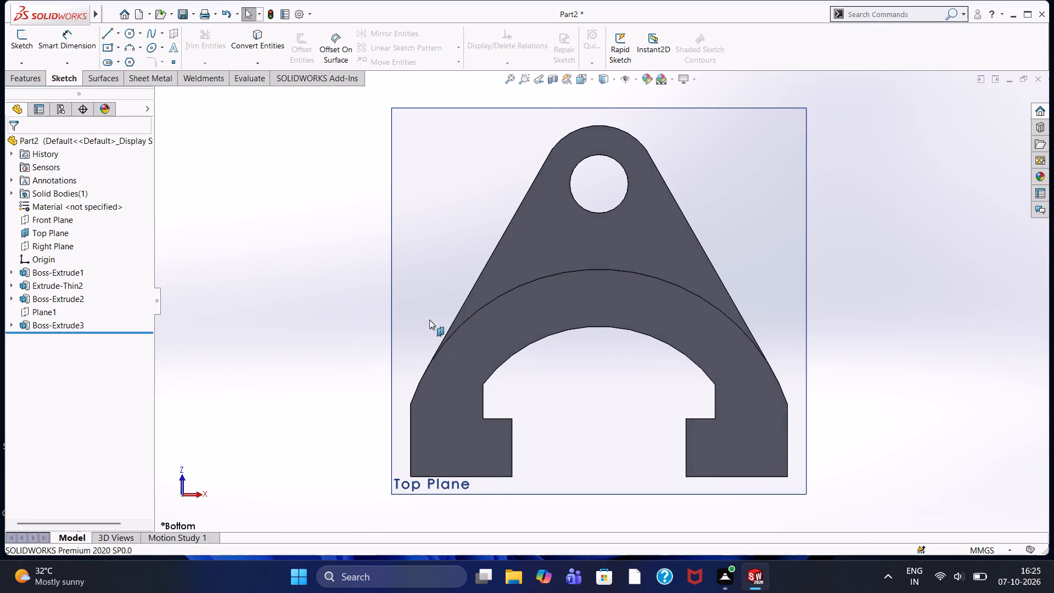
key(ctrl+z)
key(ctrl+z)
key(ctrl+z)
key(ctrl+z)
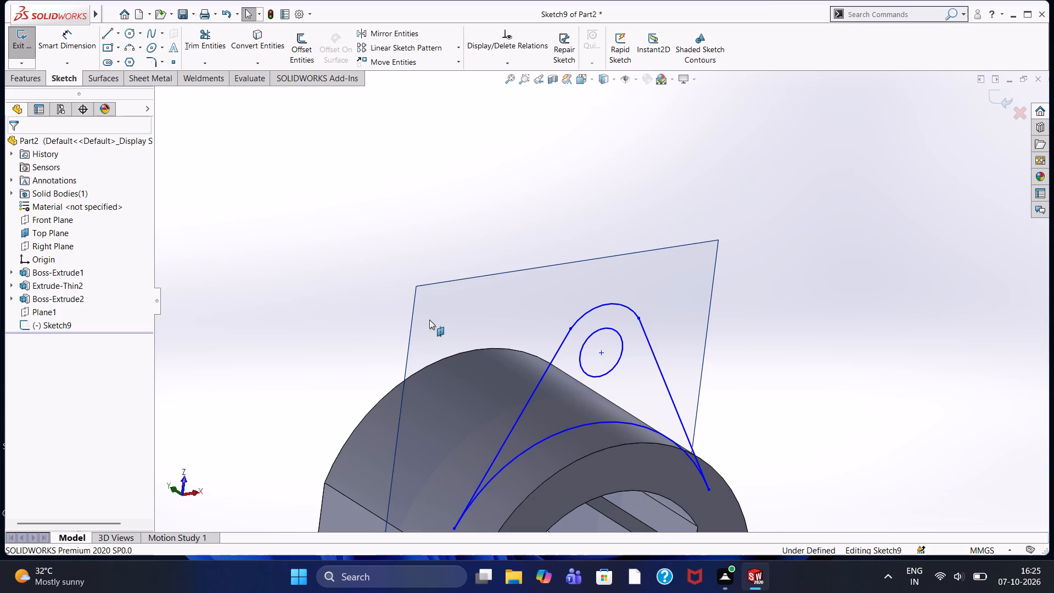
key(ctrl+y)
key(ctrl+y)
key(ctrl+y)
Extrude the holed lug region of the Plane1 sketch 78 mm, blind and merged with the arch.
click(24, 74)
click(25, 51)
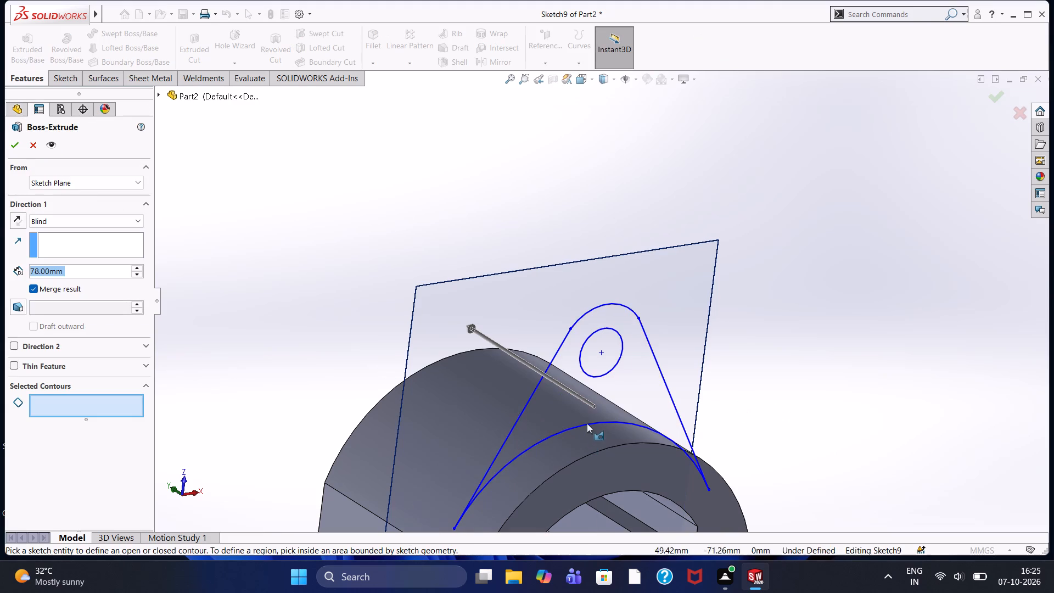
click(607, 396)
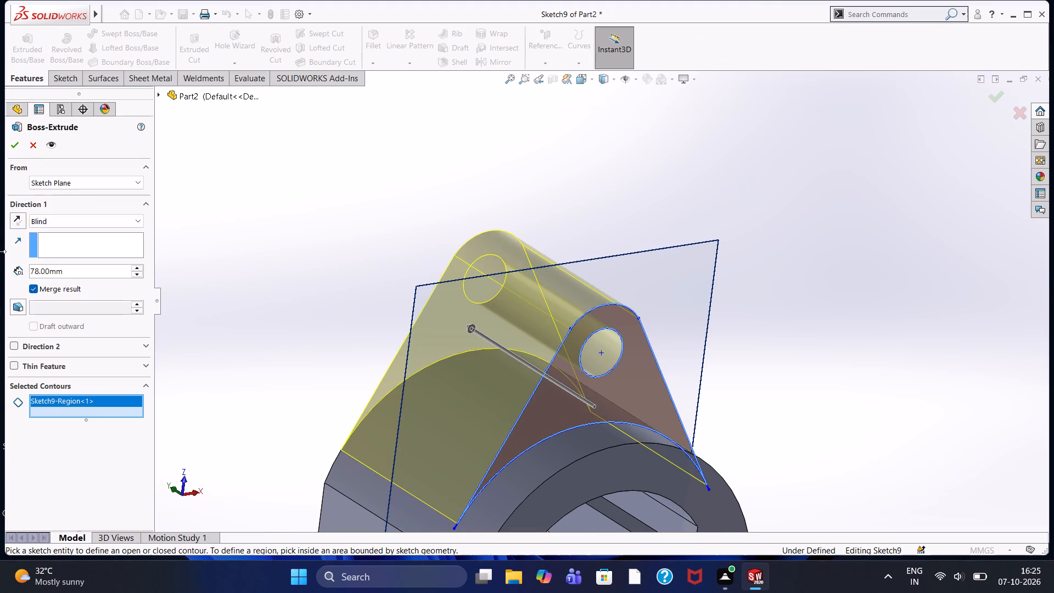
click(18, 147)
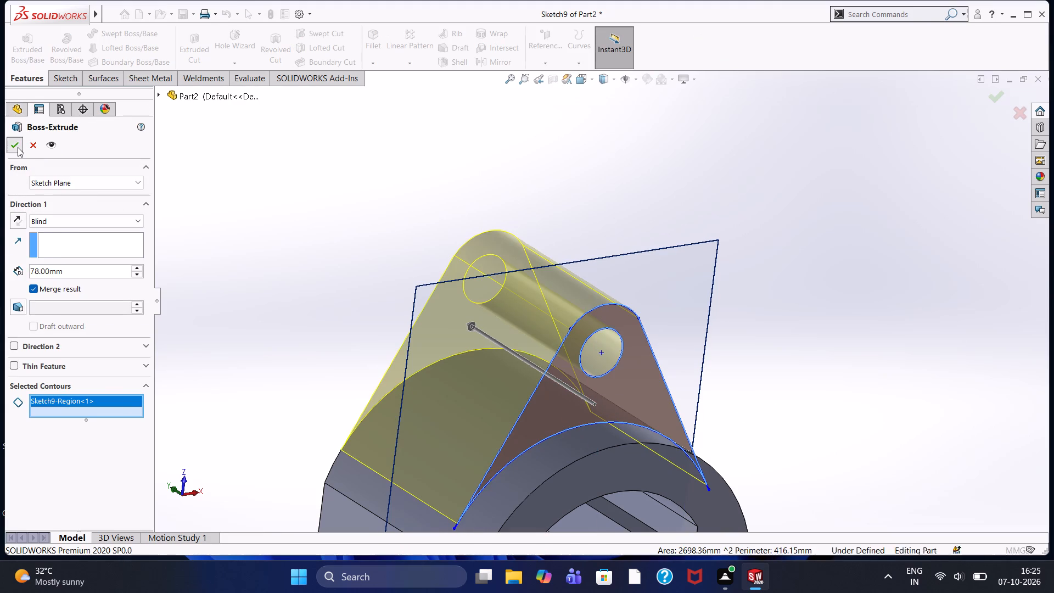
scroll(1053, 566, down, 1)
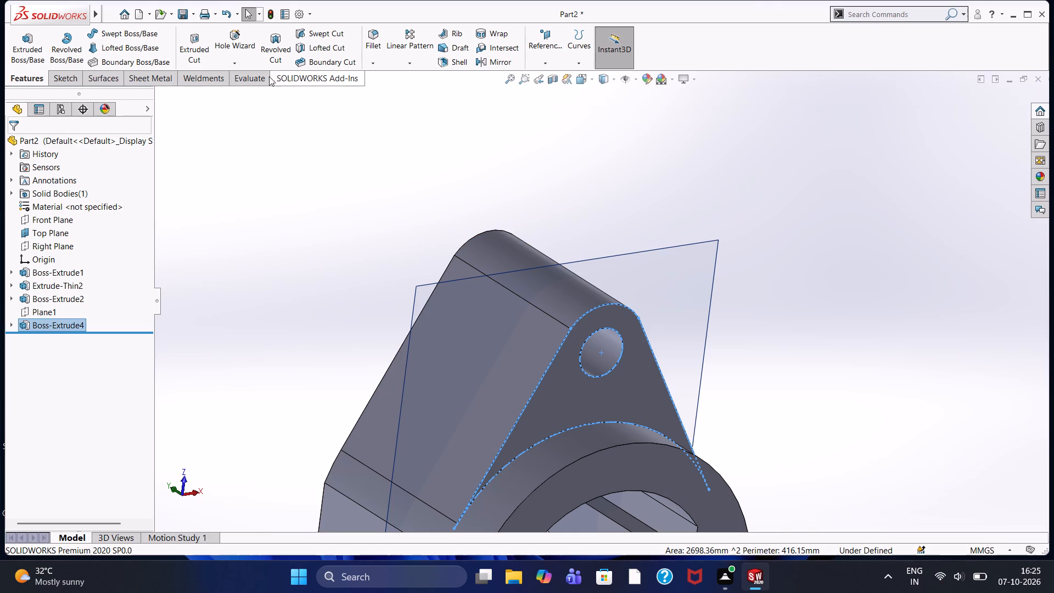
click(323, 205)
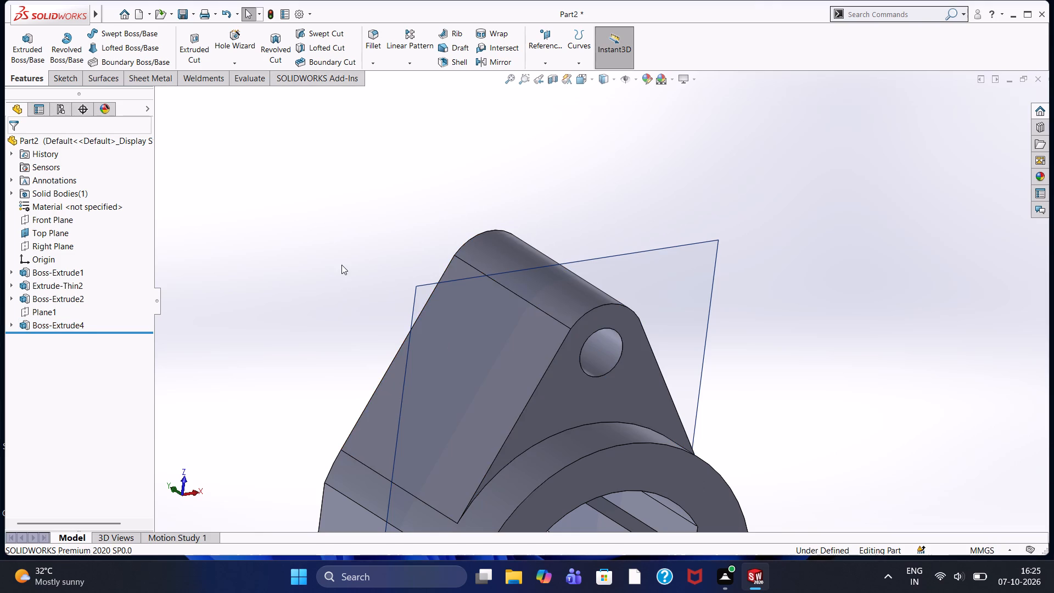
Hide the Top Plane.
middle_drag(341, 265, 287, 215)
right_click(333, 260)
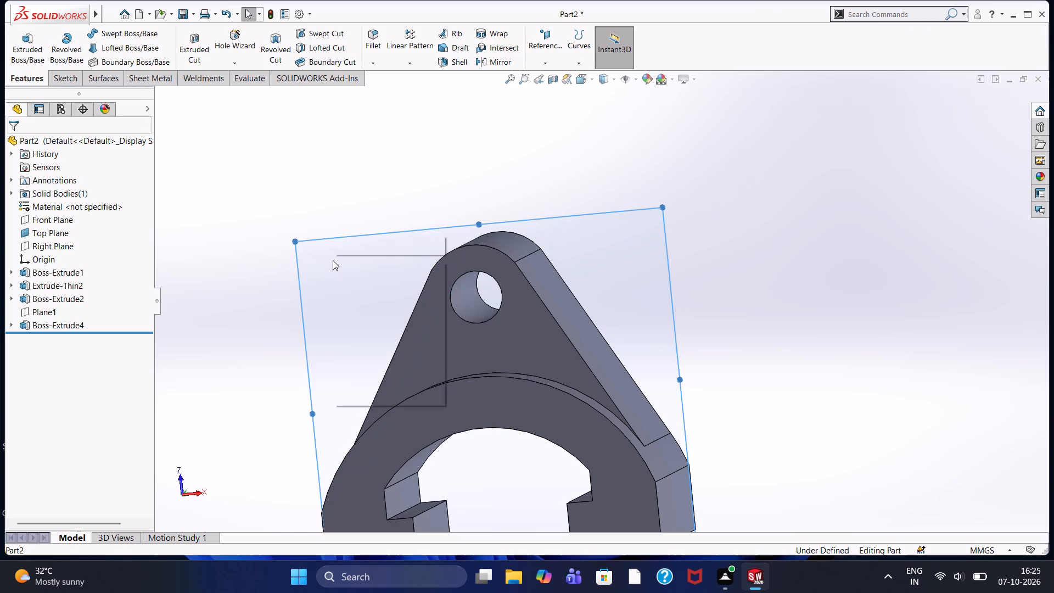
click(371, 245)
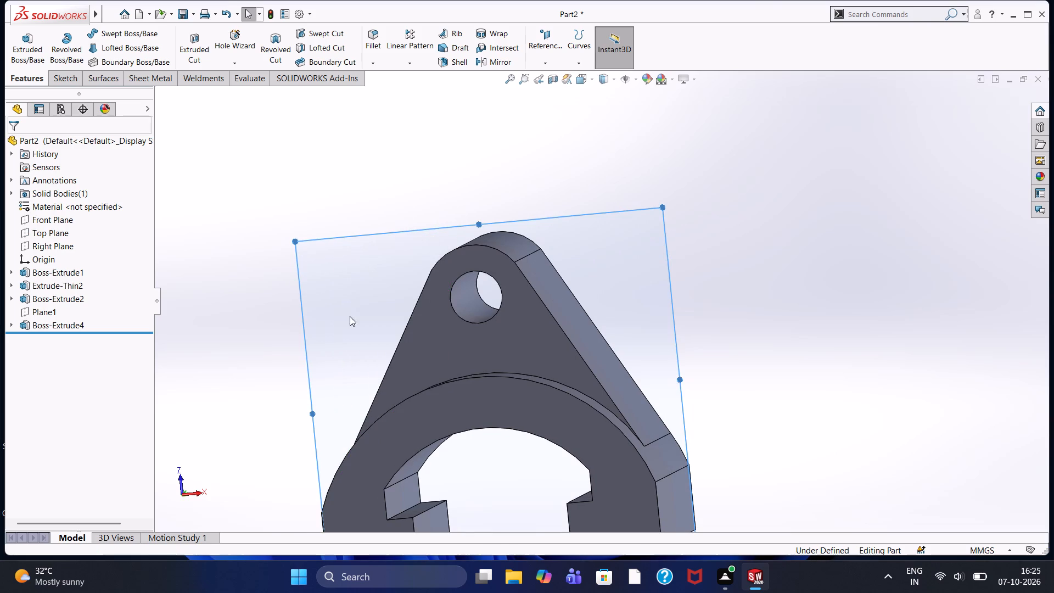
middle_drag(356, 292, 347, 247)
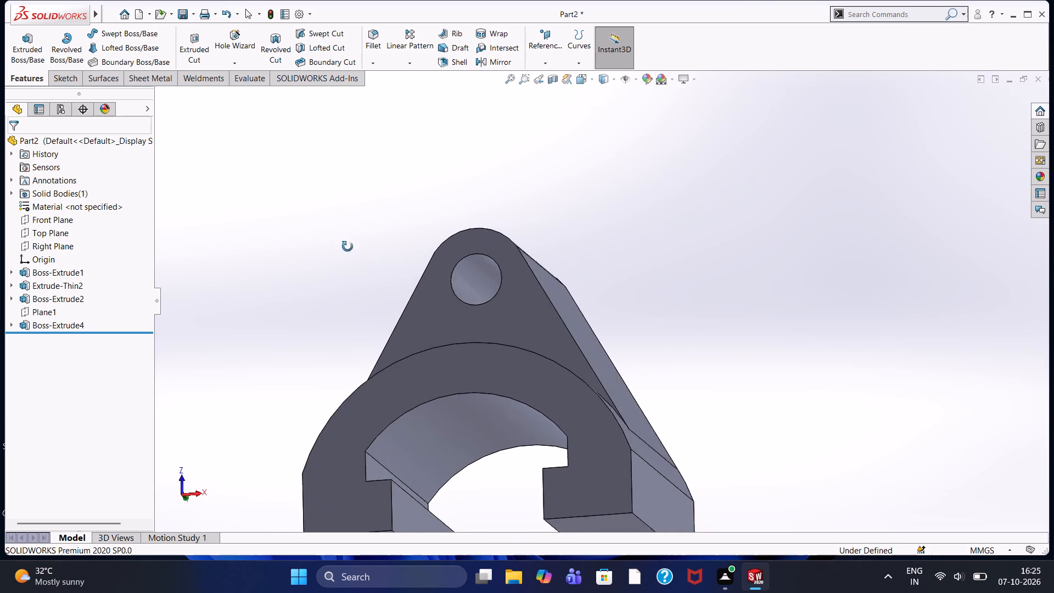
Examine the extruded lug, its hole, the arch and the two blocks from several angles.
middle_drag(347, 247, 365, 312)
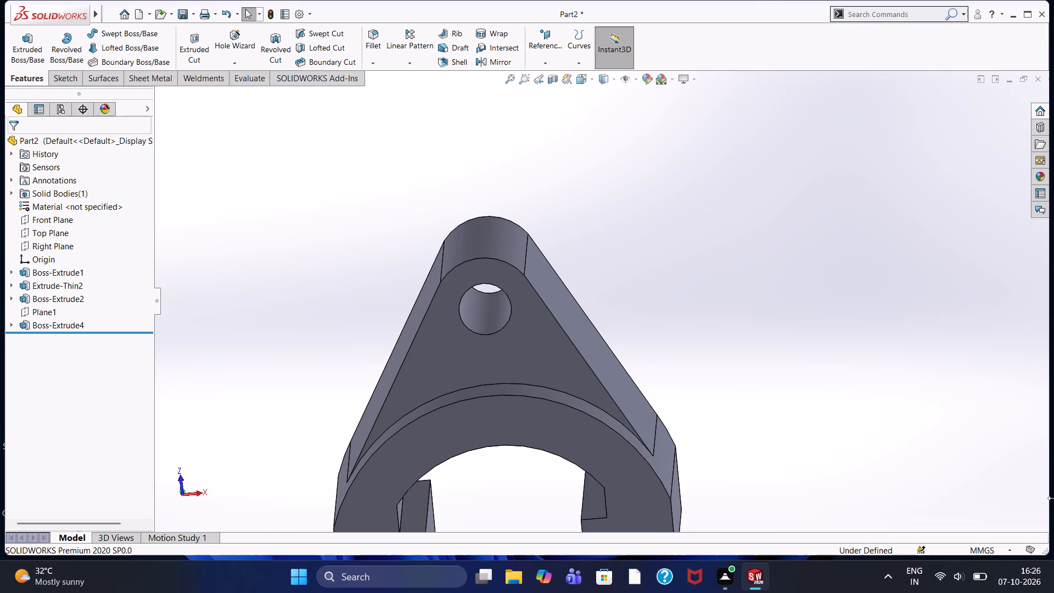
scroll(1053, 500, up, 2)
scroll(932, 353, up, 3)
scroll(630, 400, down, 1)
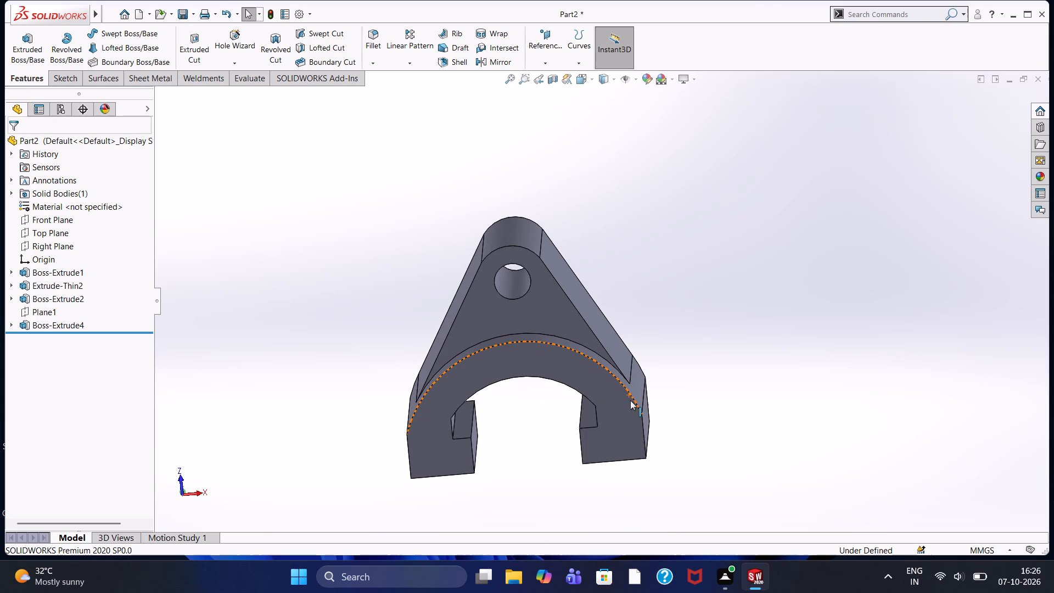
scroll(545, 400, down, 2)
scroll(545, 400, up, 2)
scroll(545, 400, down, 2)
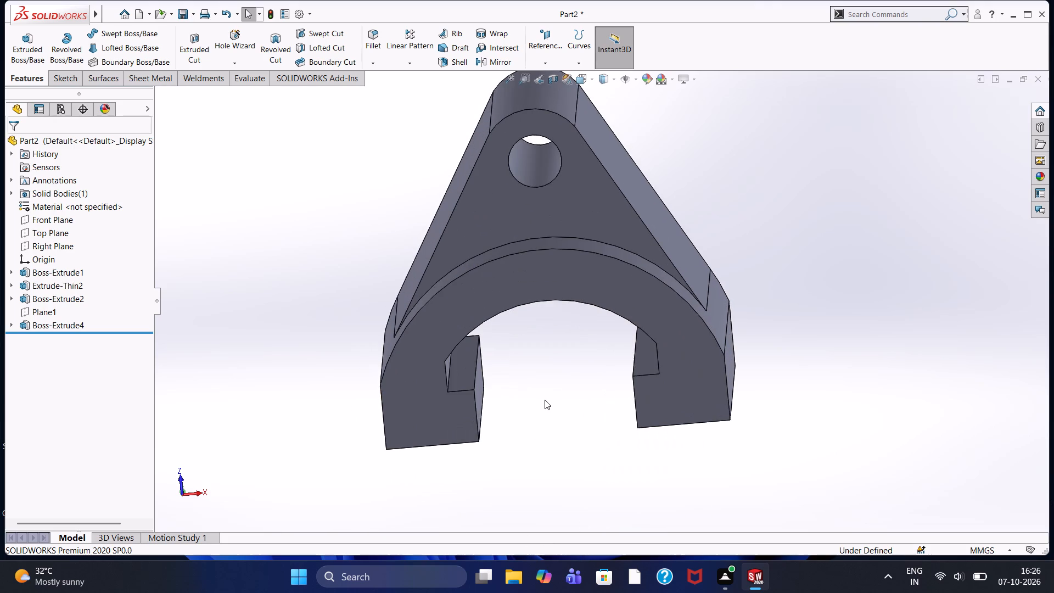
scroll(545, 400, up, 1)
scroll(545, 400, down, 2)
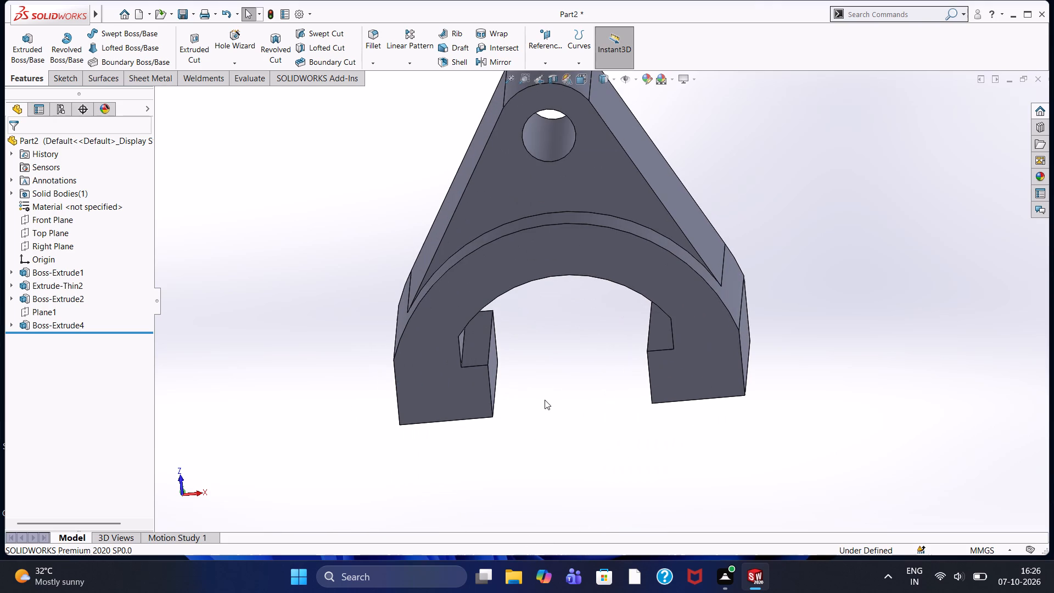
scroll(545, 400, down, 2)
scroll(545, 400, up, 2)
scroll(545, 400, down, 2)
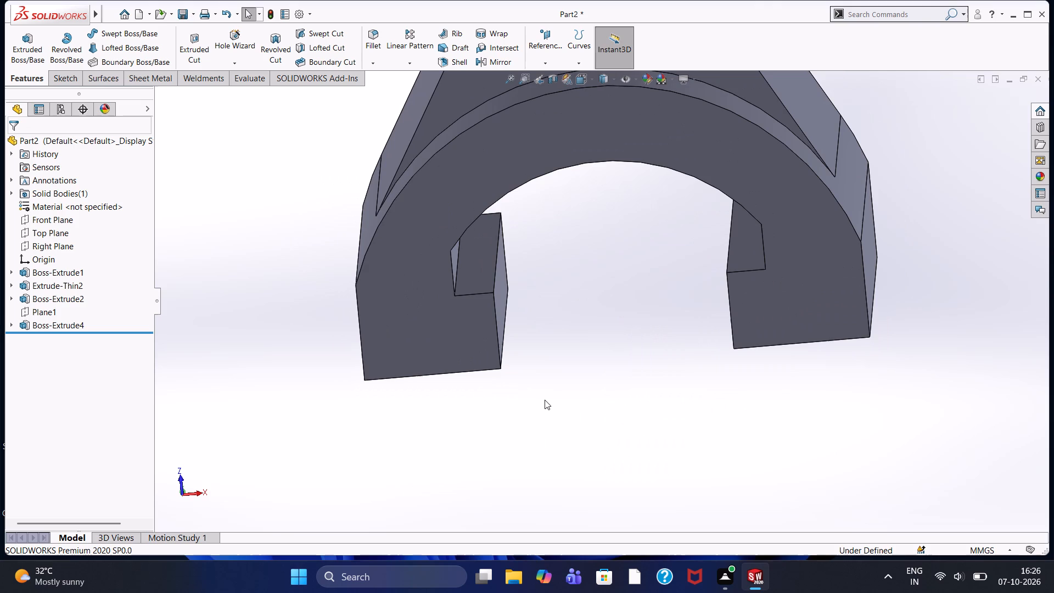
scroll(545, 400, up, 1)
scroll(545, 400, down, 2)
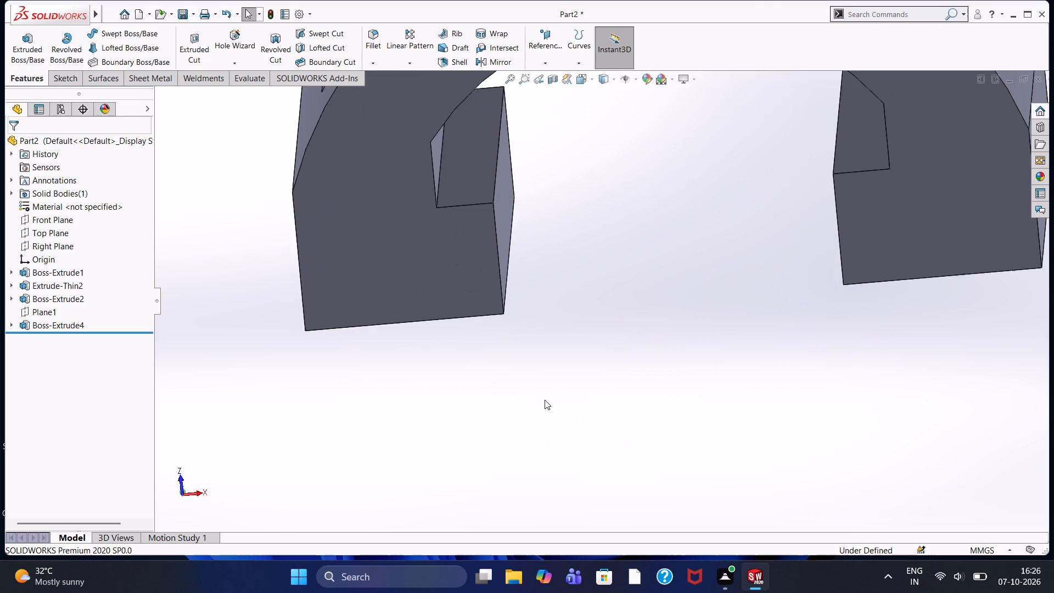
scroll(545, 400, up, 2)
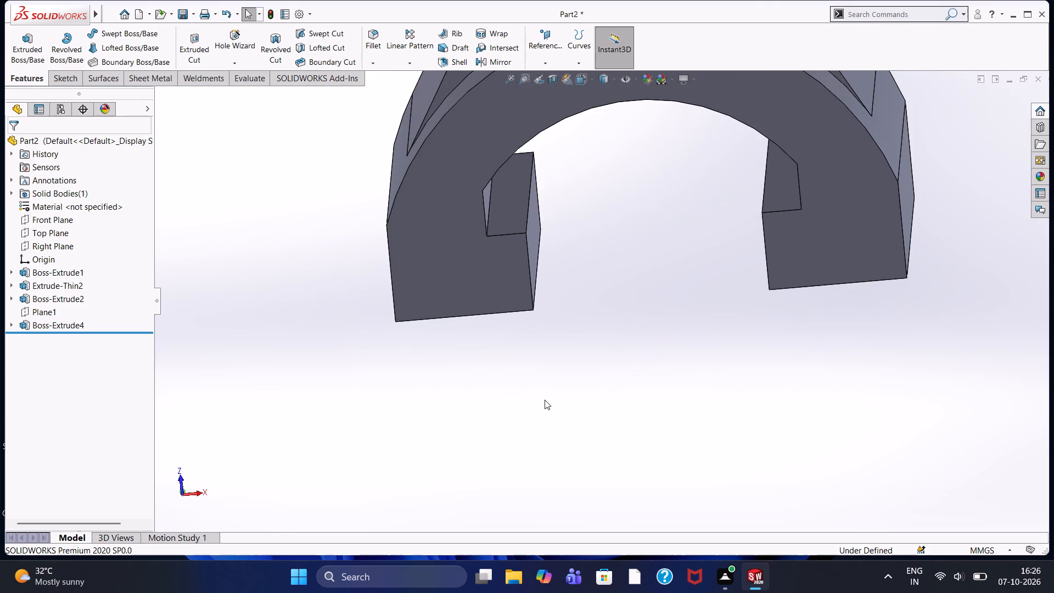
scroll(545, 400, down, 1)
scroll(545, 400, up, 3)
scroll(596, 221, up, 2)
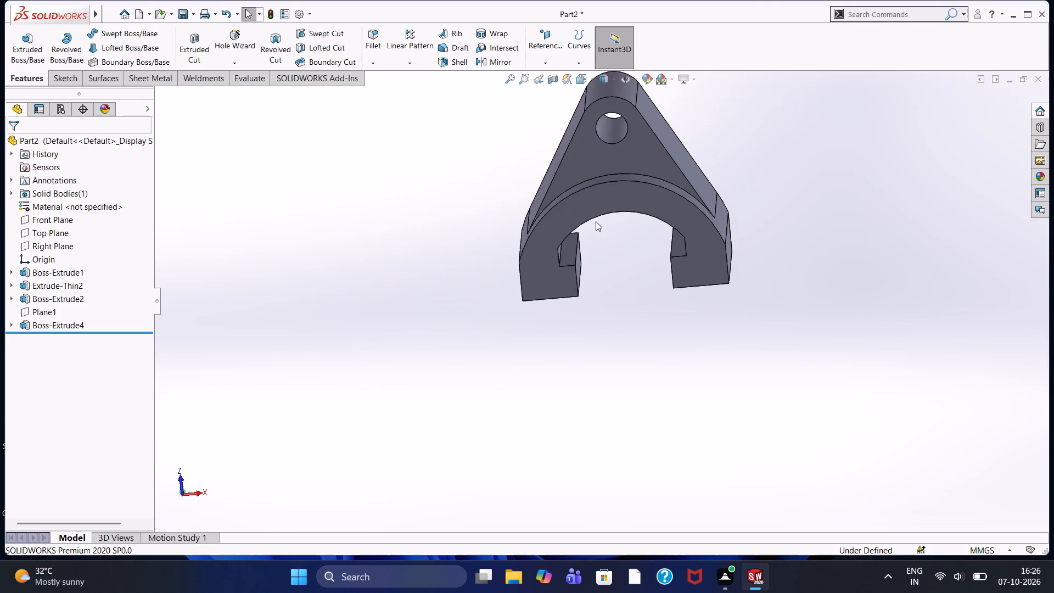
scroll(596, 221, up, 1)
middle_drag(615, 252, 624, 197)
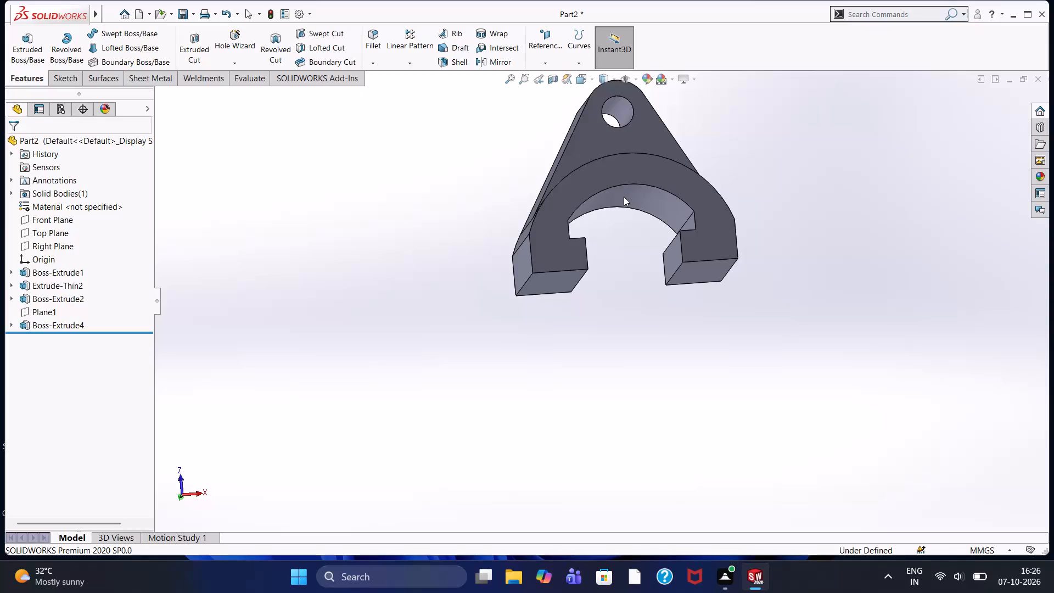
scroll(624, 197, down, 1)
scroll(624, 197, up, 1)
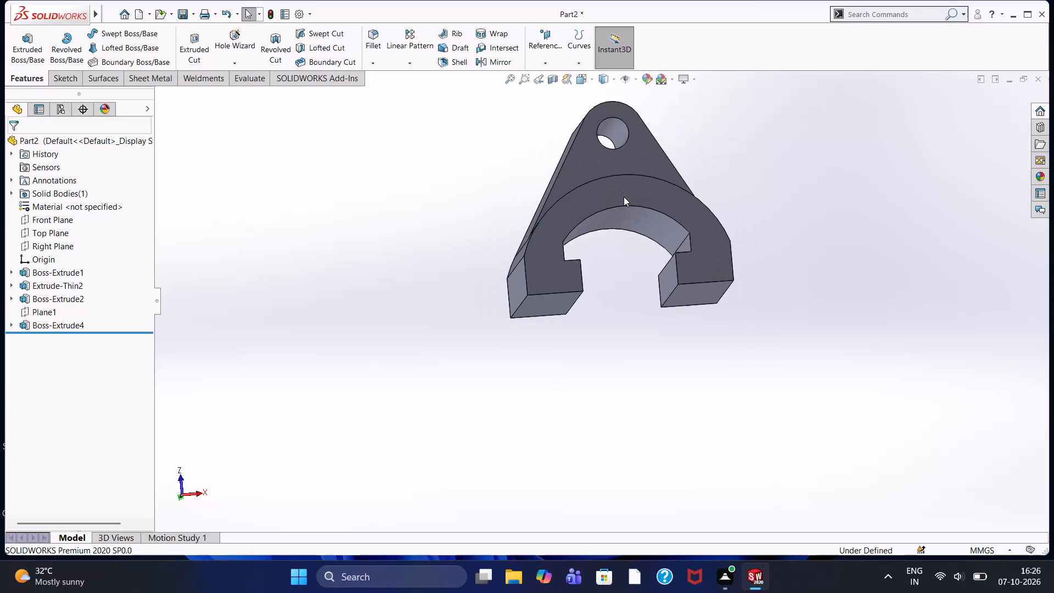
scroll(624, 197, down, 2)
scroll(624, 197, up, 1)
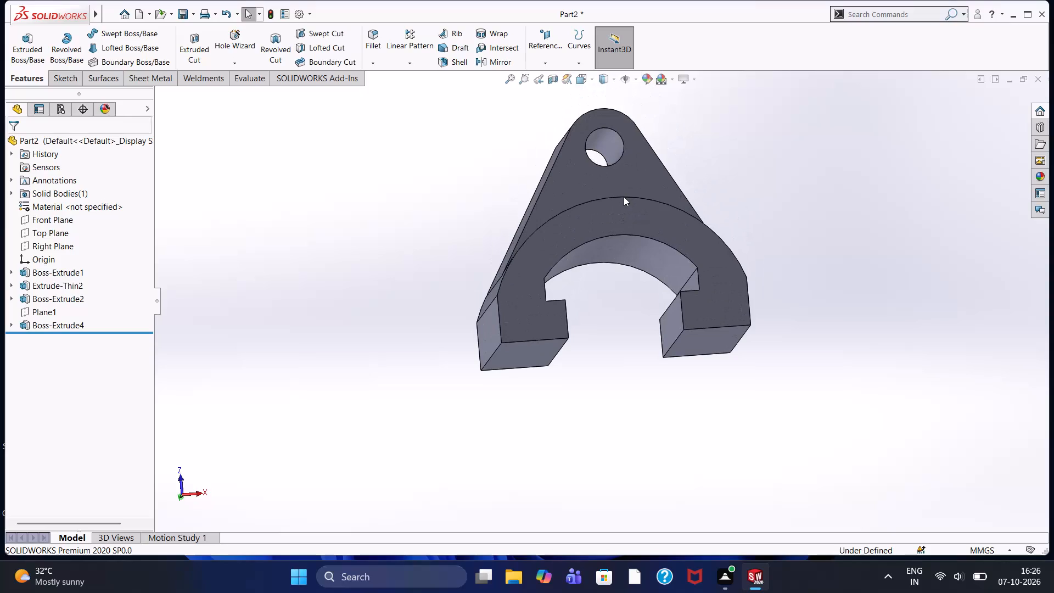
middle_drag(434, 170, 448, 234)
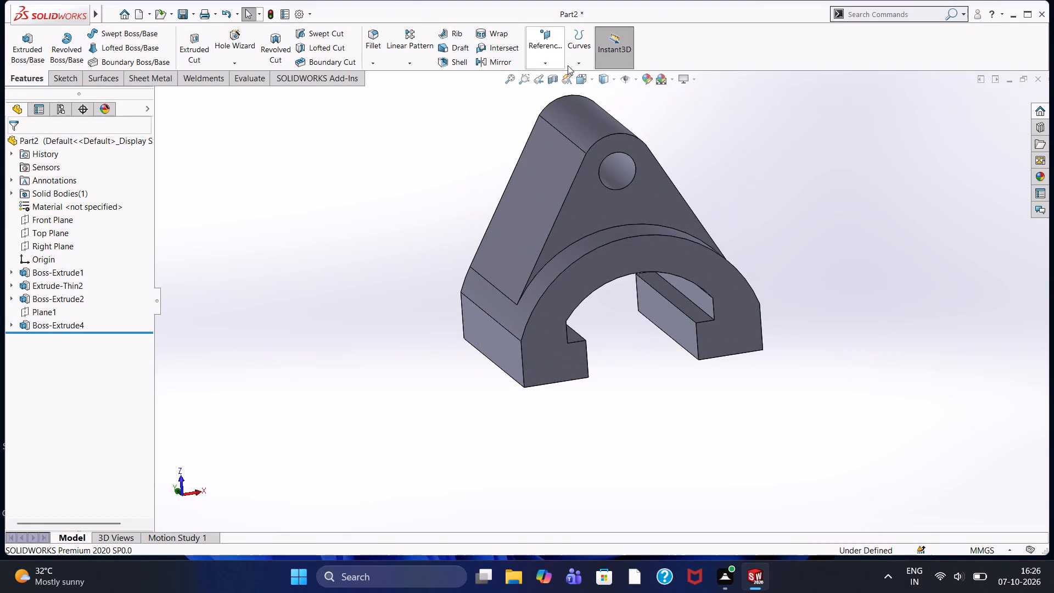
Create a reference plane offset 48 mm from the Top Plane.
click(552, 65)
click(557, 76)
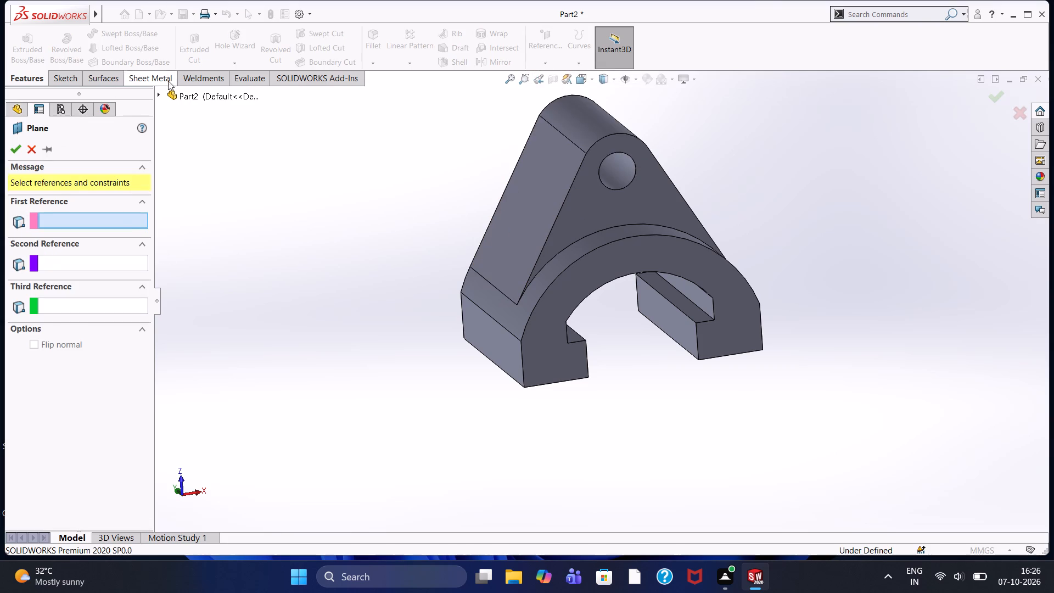
click(160, 96)
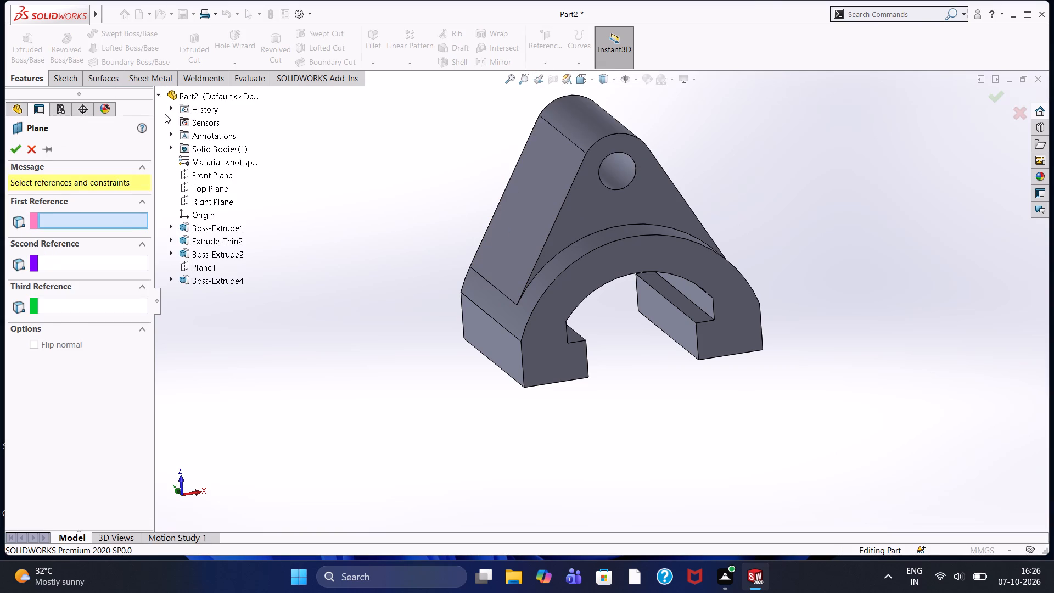
click(221, 181)
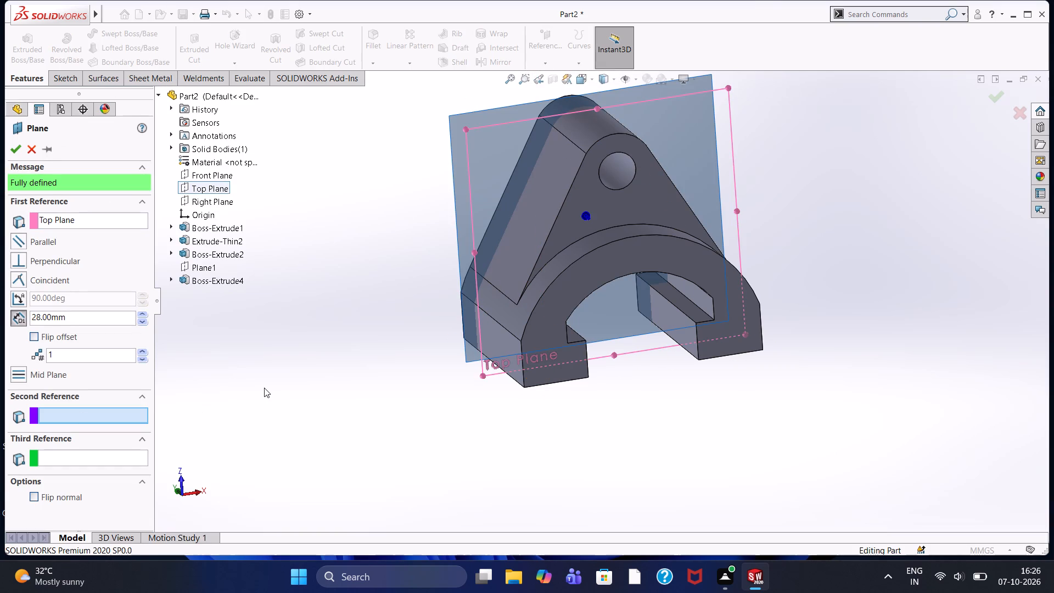
middle_drag(351, 445, 407, 508)
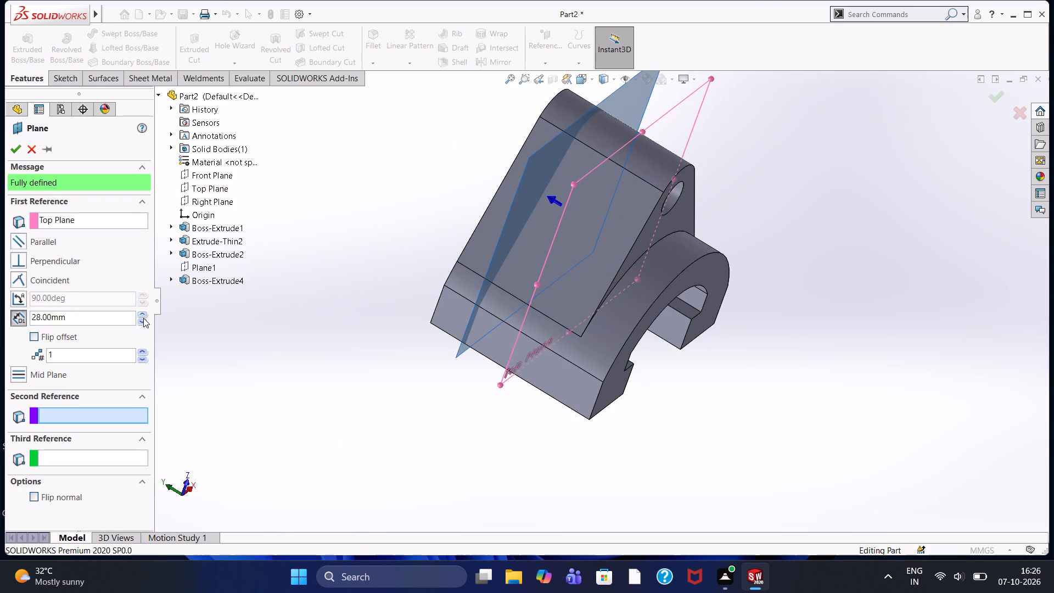
click(142, 315)
click(142, 315)
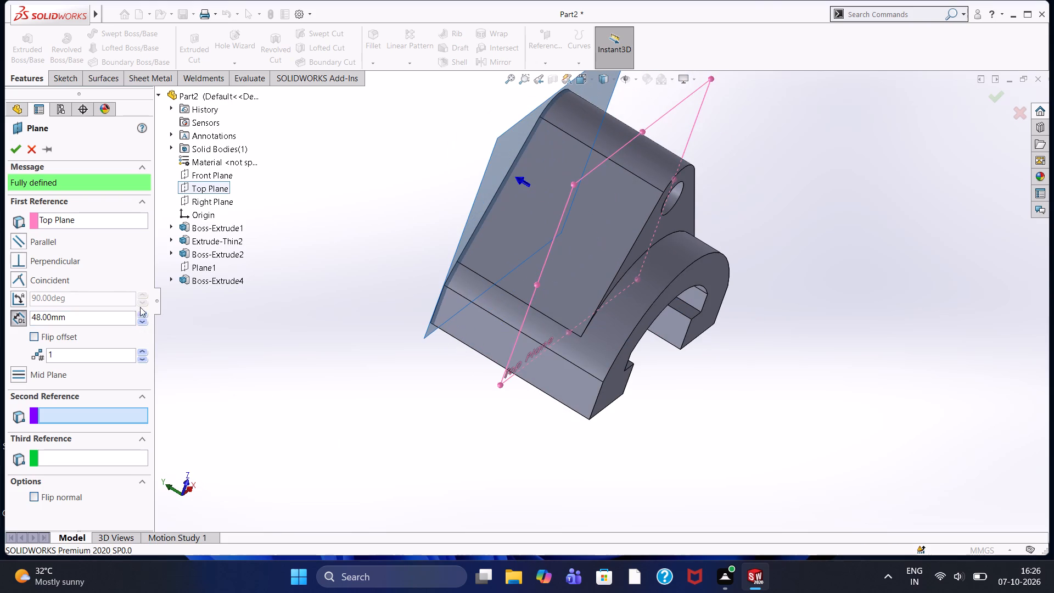
click(16, 156)
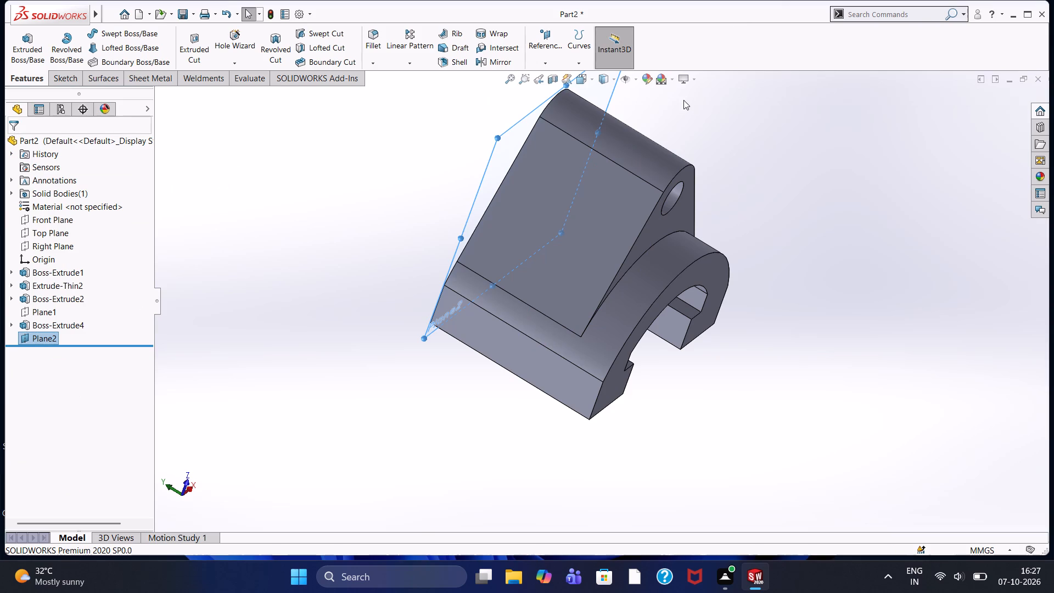
Start a new sketch on Plane2 and face the sketch plane.
middle_drag(459, 172, 409, 120)
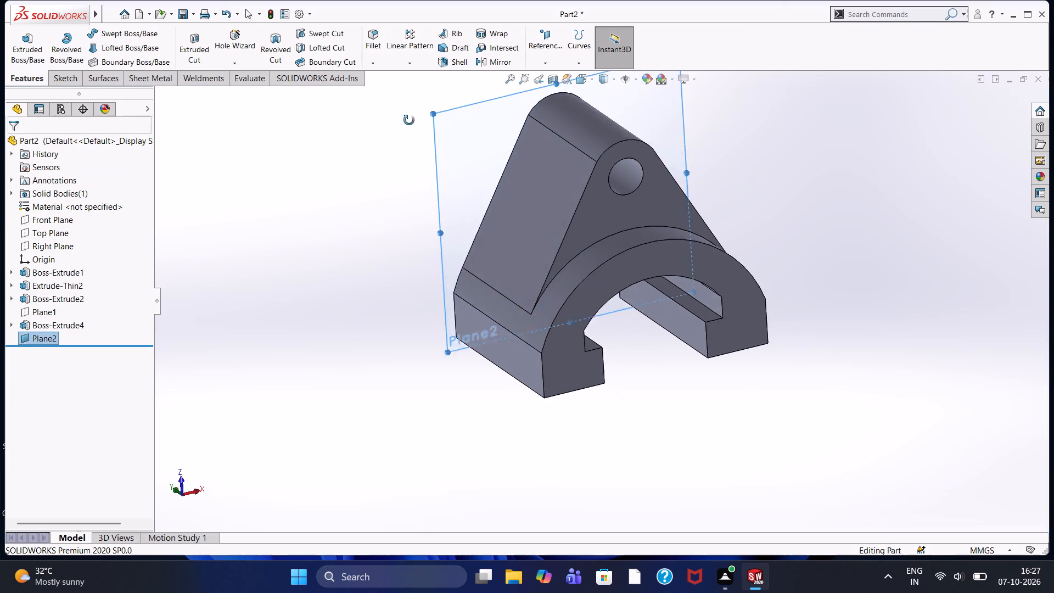
middle_drag(409, 120, 397, 110)
click(467, 147)
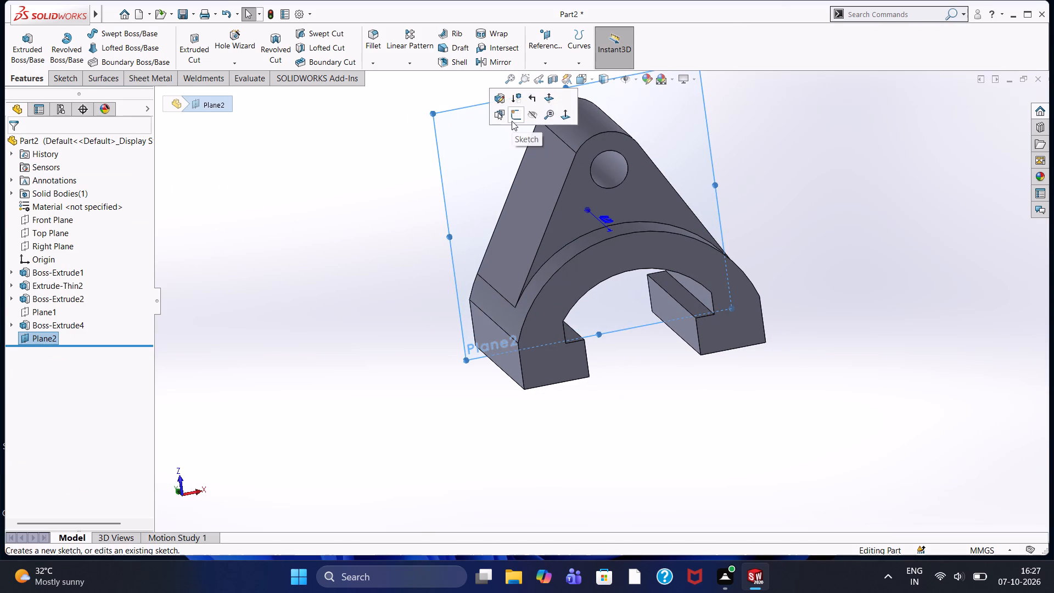
click(512, 121)
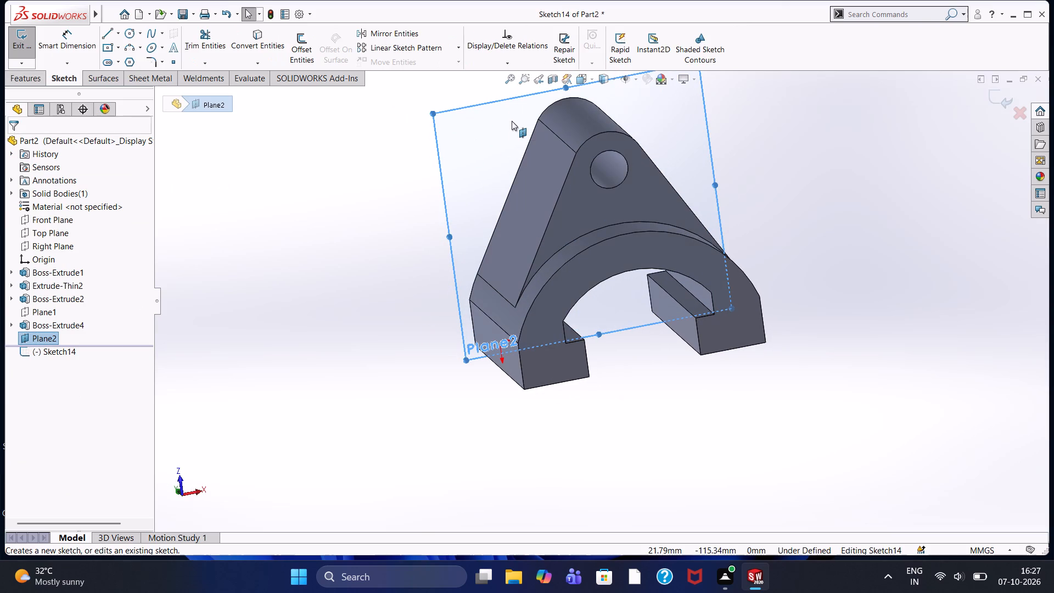
key(ctrl+8)
key(ctrl+8)
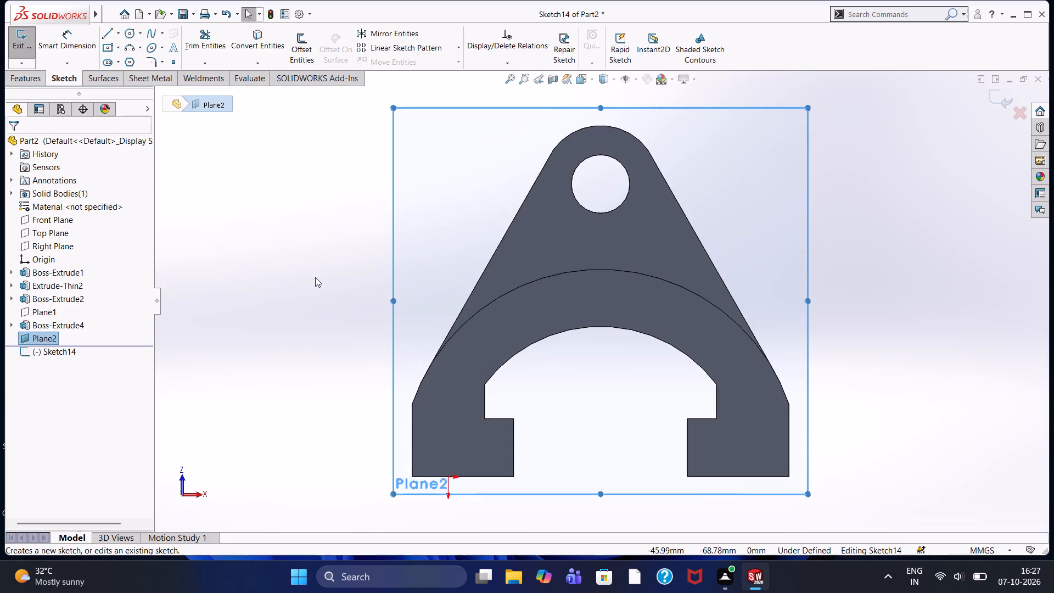
right_click(315, 277)
click(315, 277)
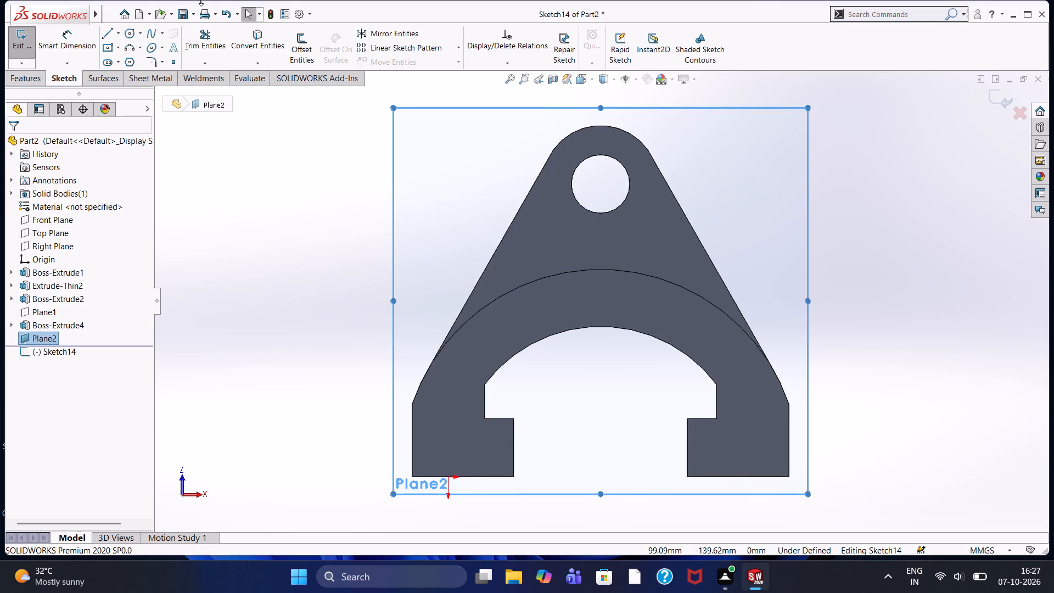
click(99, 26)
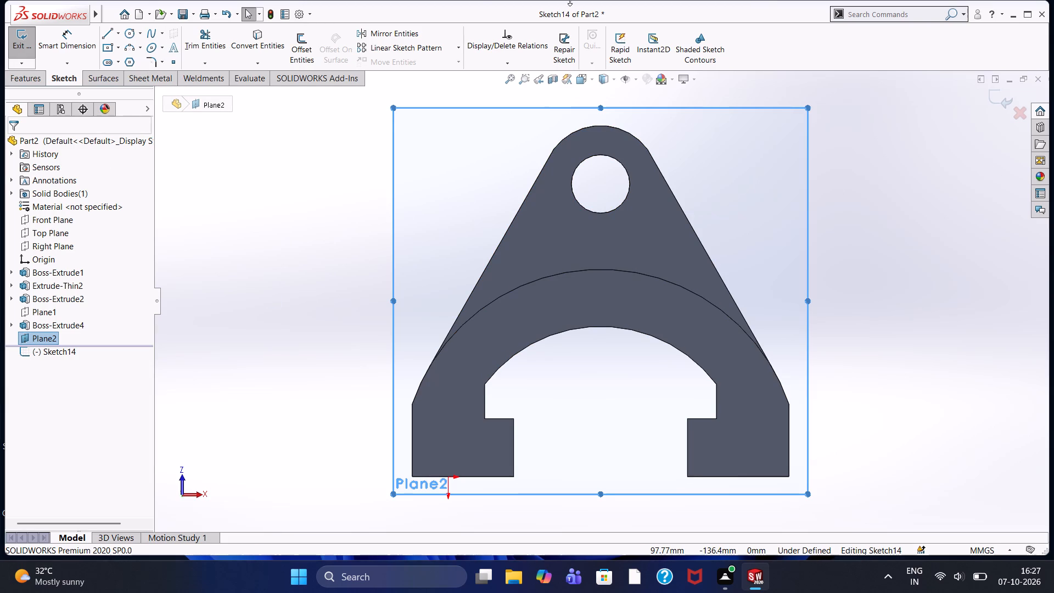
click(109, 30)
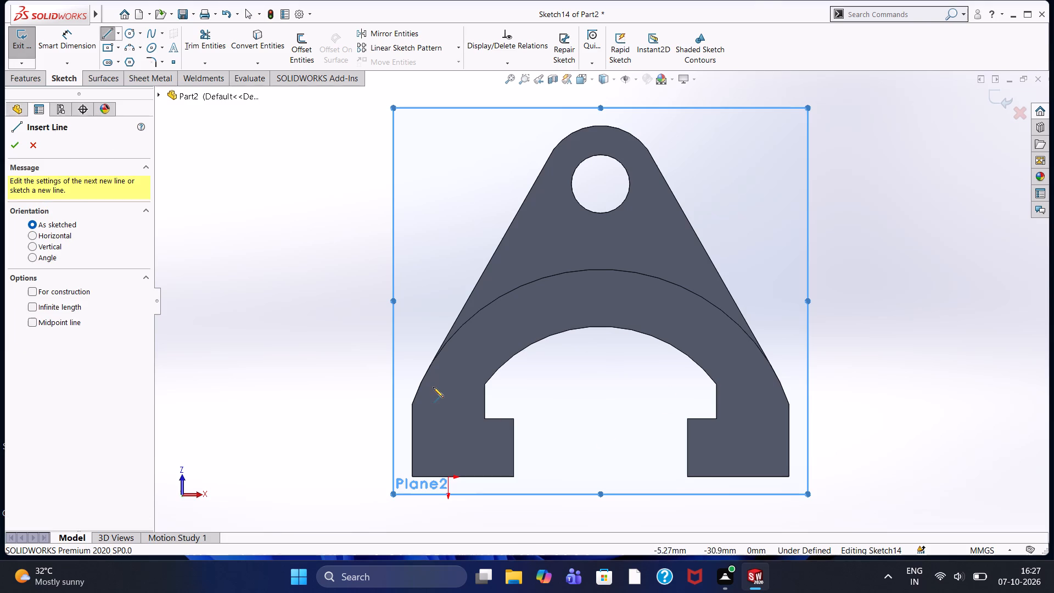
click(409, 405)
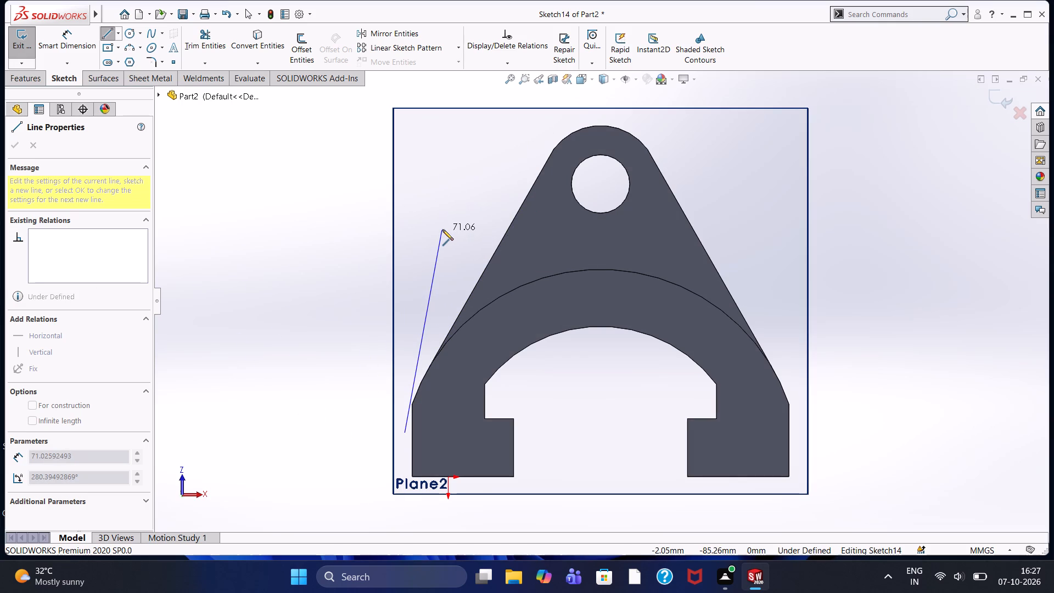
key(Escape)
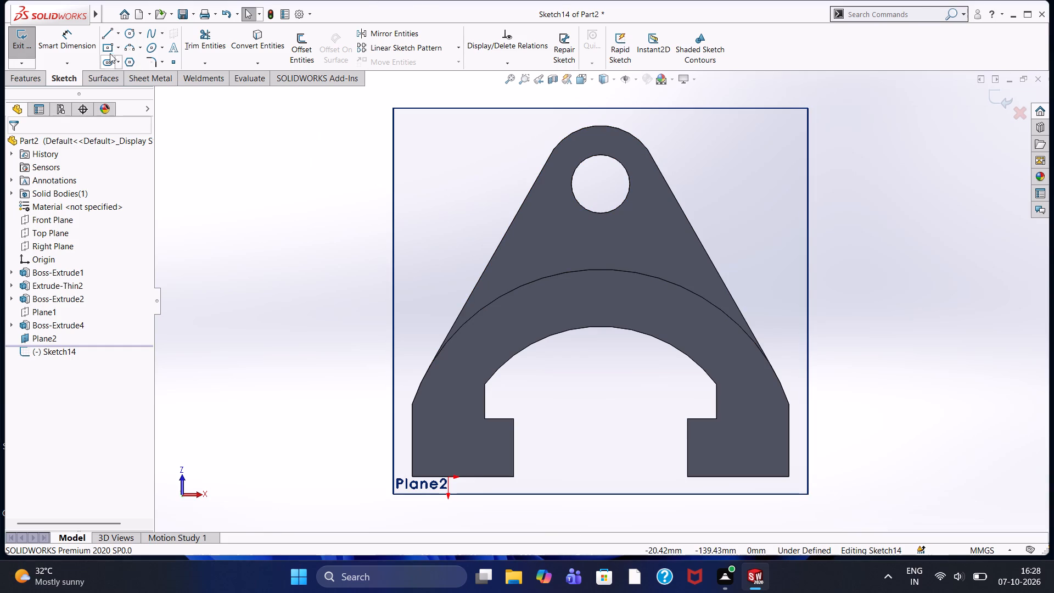
Sketch a vertical line about 101 mm up from the left block's outer arch corner, continued by a horizontal line about 128 mm across above the lug.
click(104, 33)
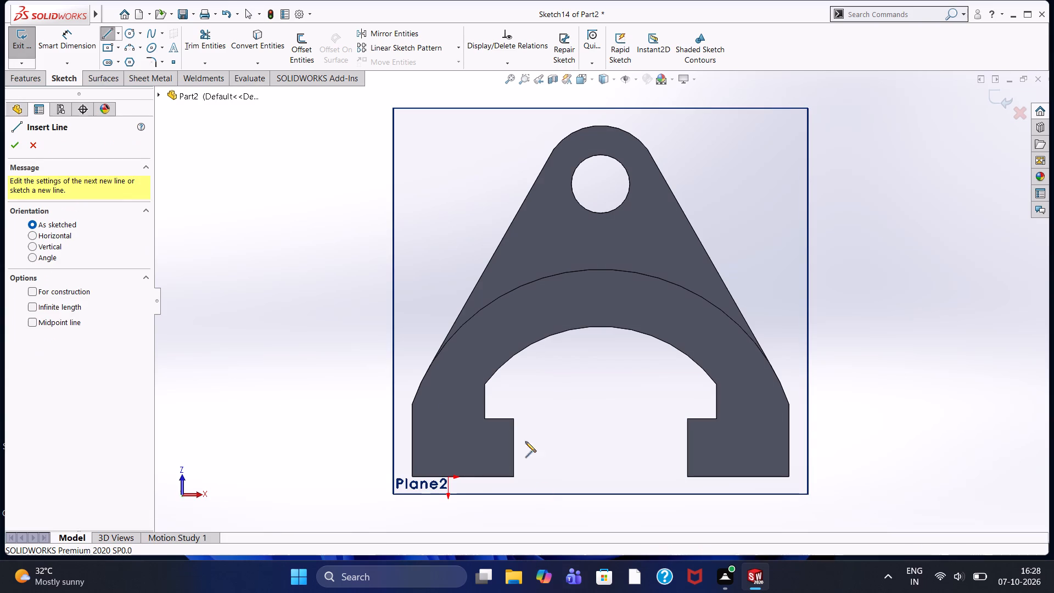
click(413, 405)
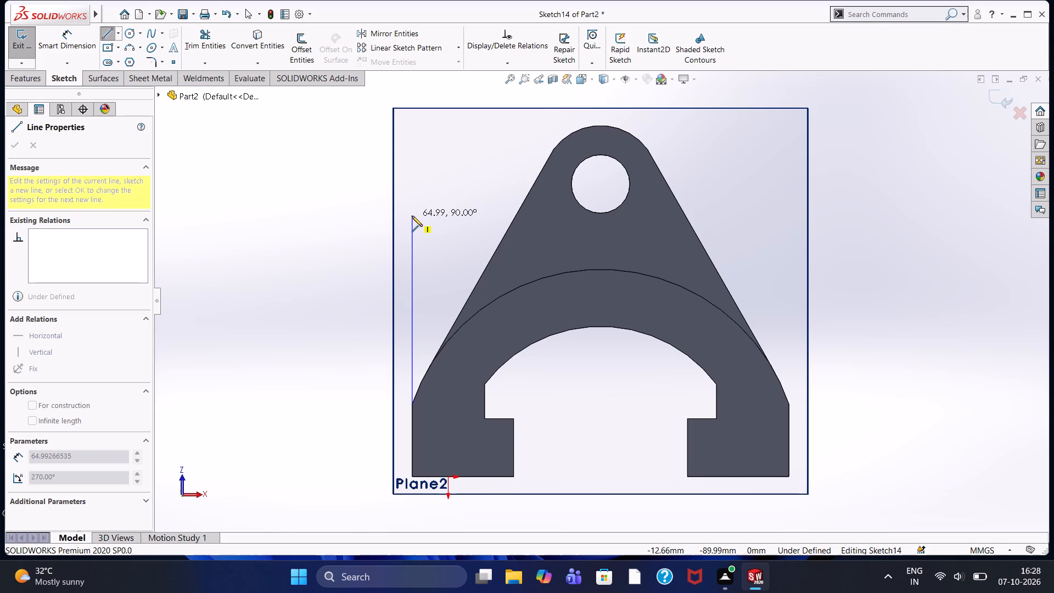
key(9)
key(5)
key(Return)
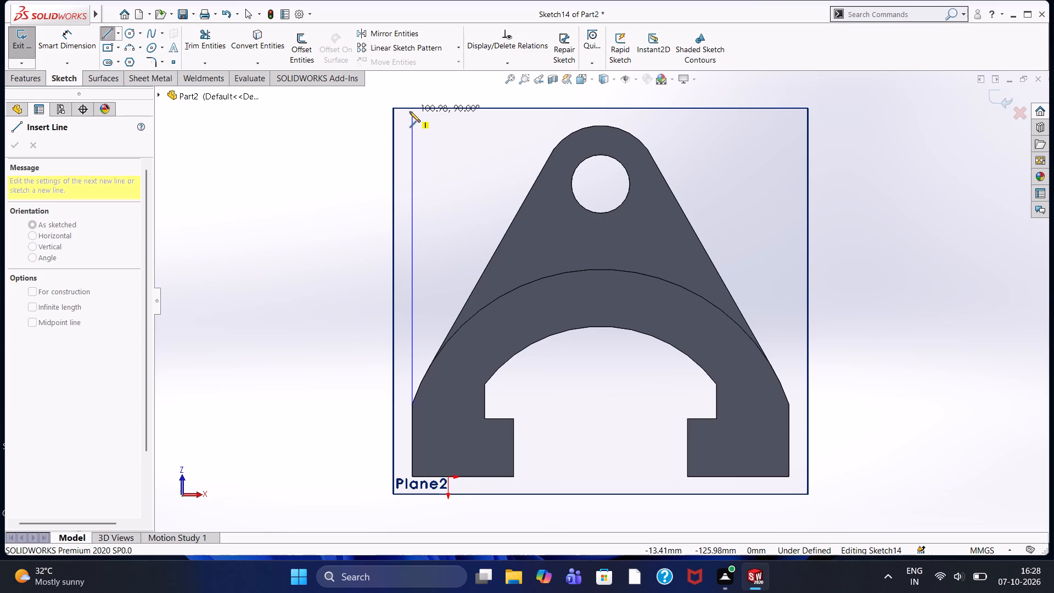
click(410, 111)
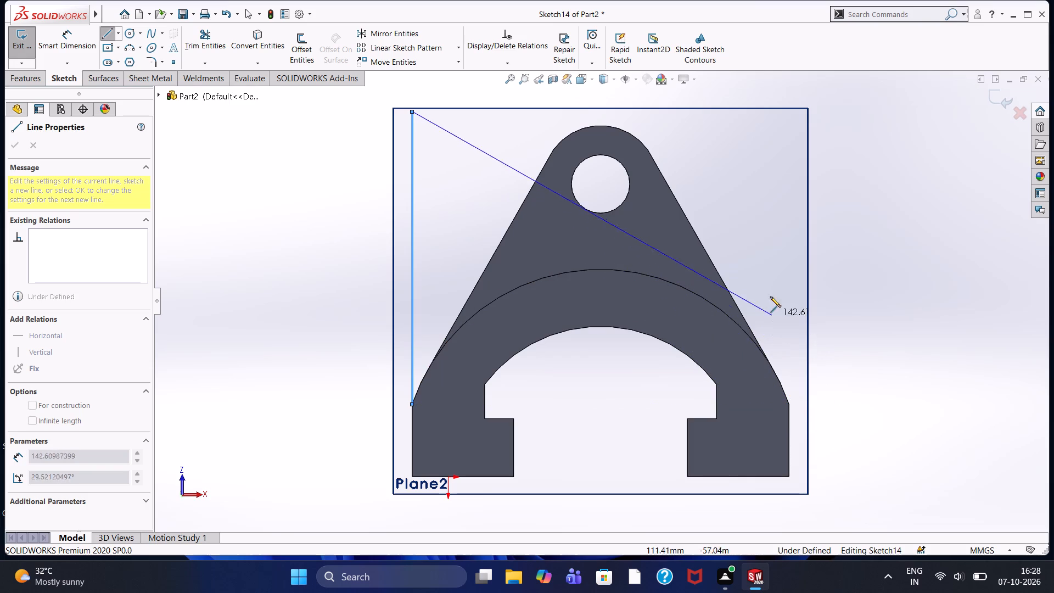
click(784, 113)
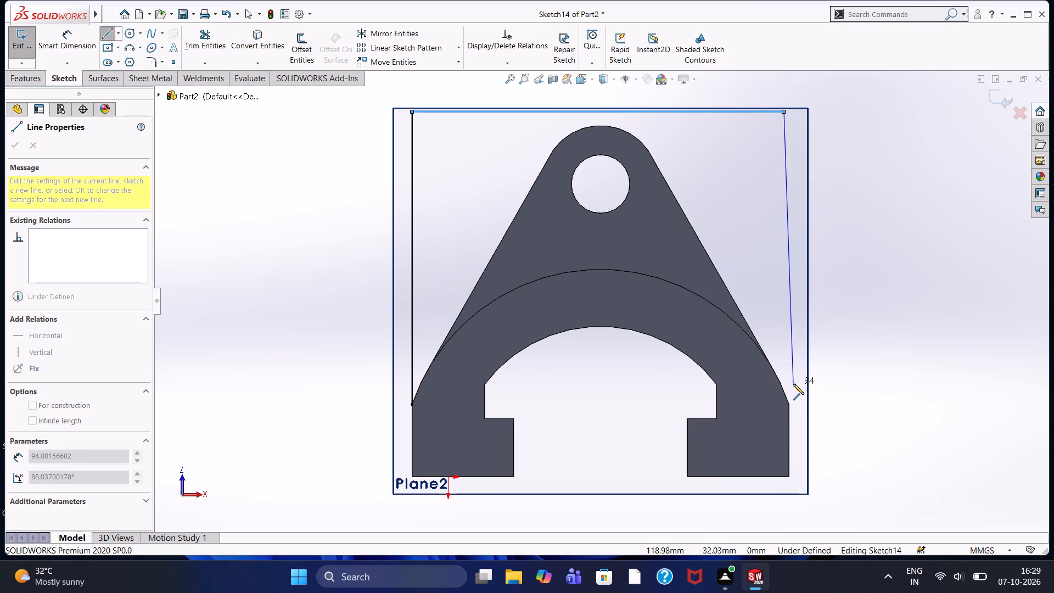
key(Escape)
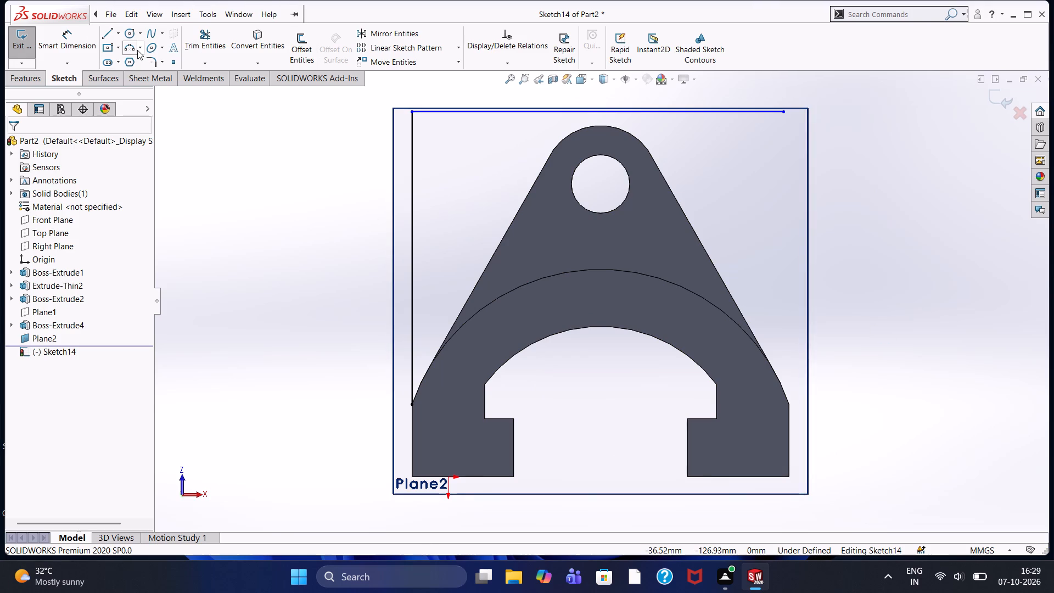
Sketch a vertical line about 104 mm up from the right block's outer arch corner, crossing the height of the horizontal line.
click(110, 34)
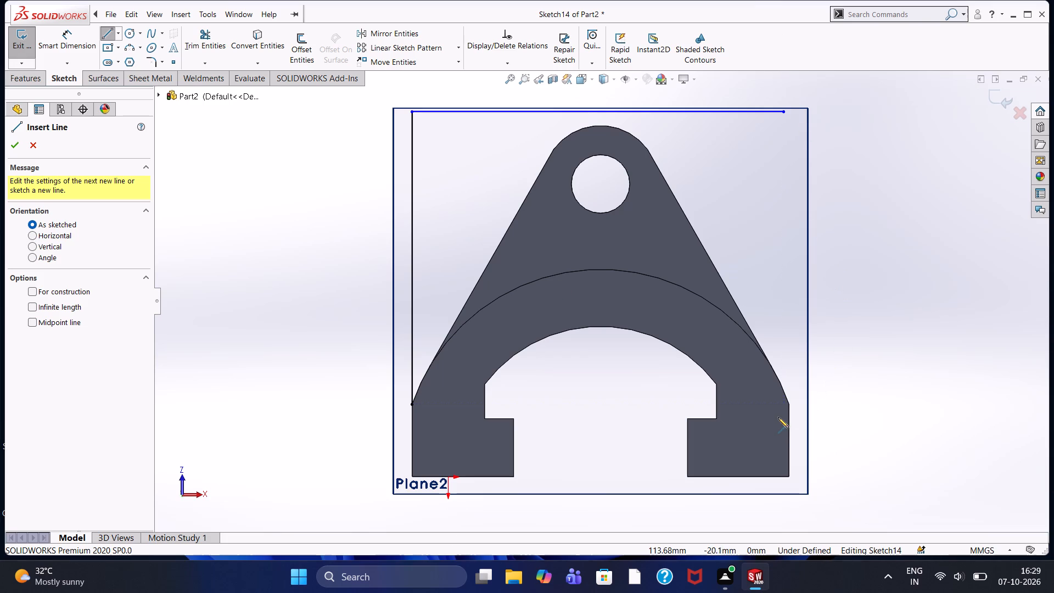
click(789, 402)
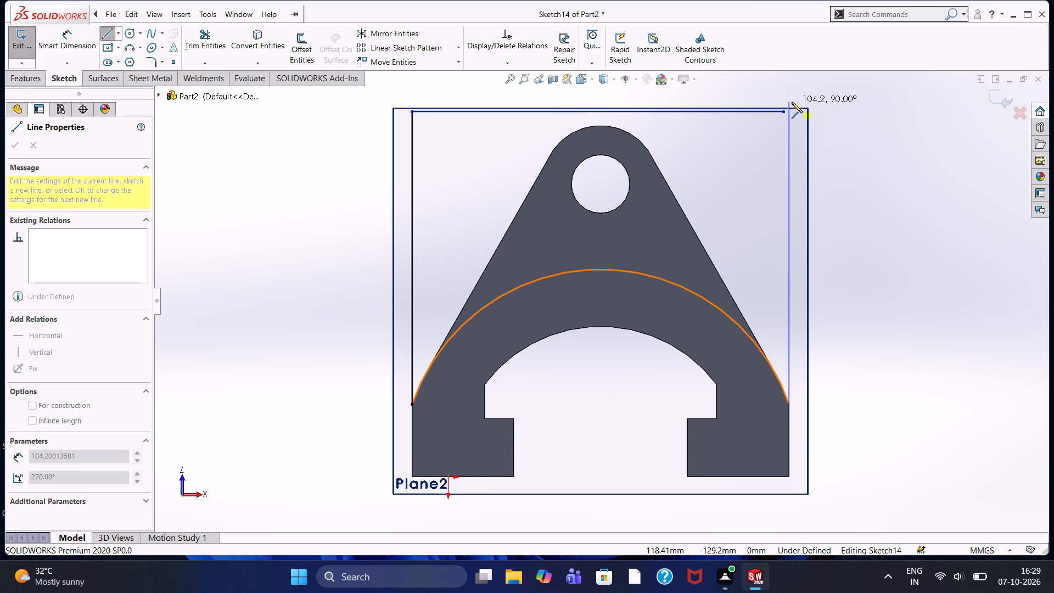
click(792, 102)
right_click(665, 194)
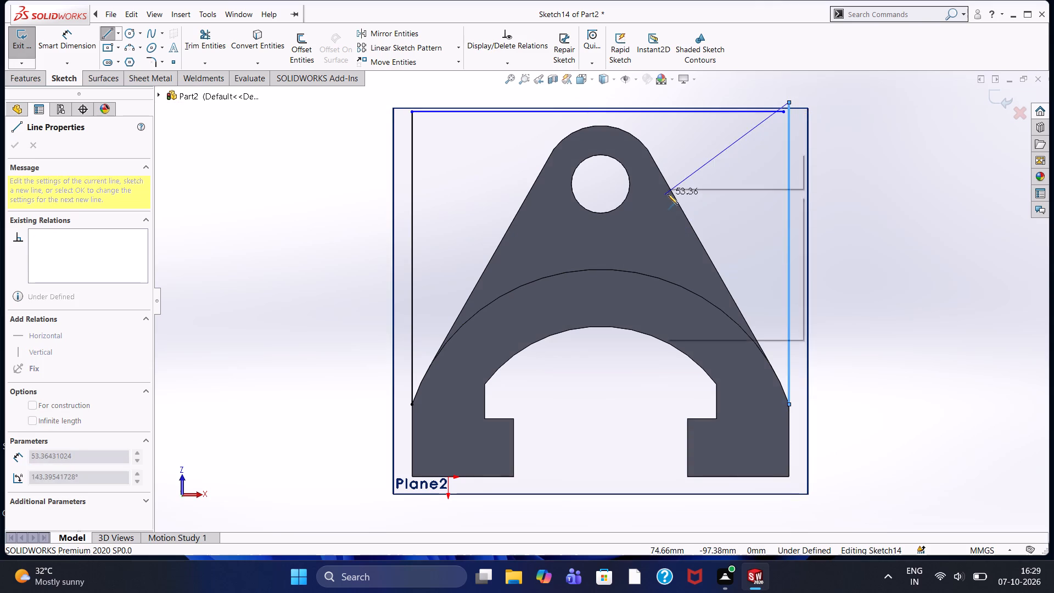
click(754, 202)
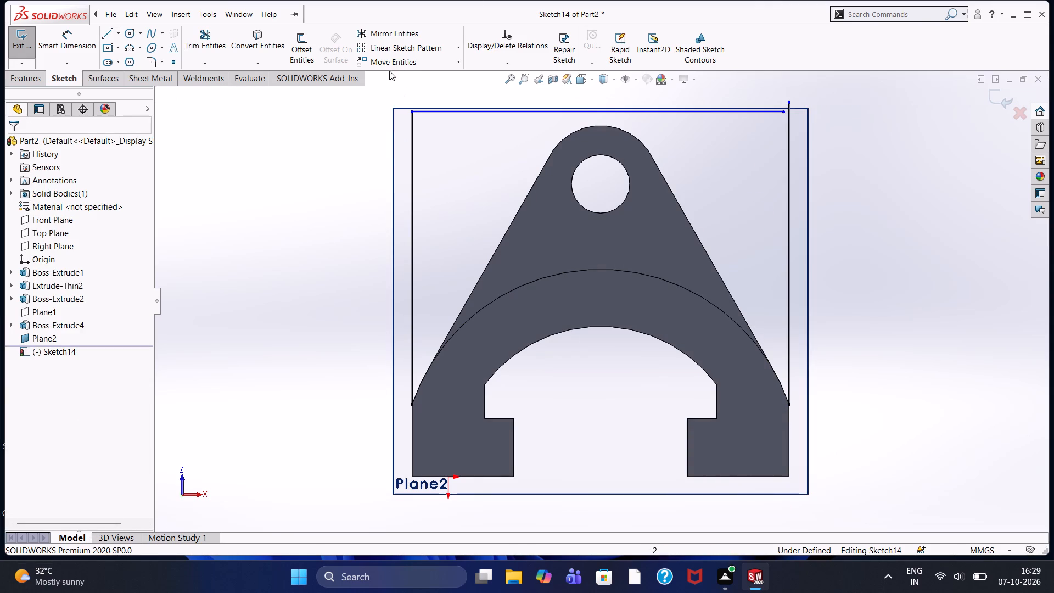
Stretch the right end of the horizontal line slightly past the right vertical line so that the two lines cross.
scroll(801, 158, down, 2)
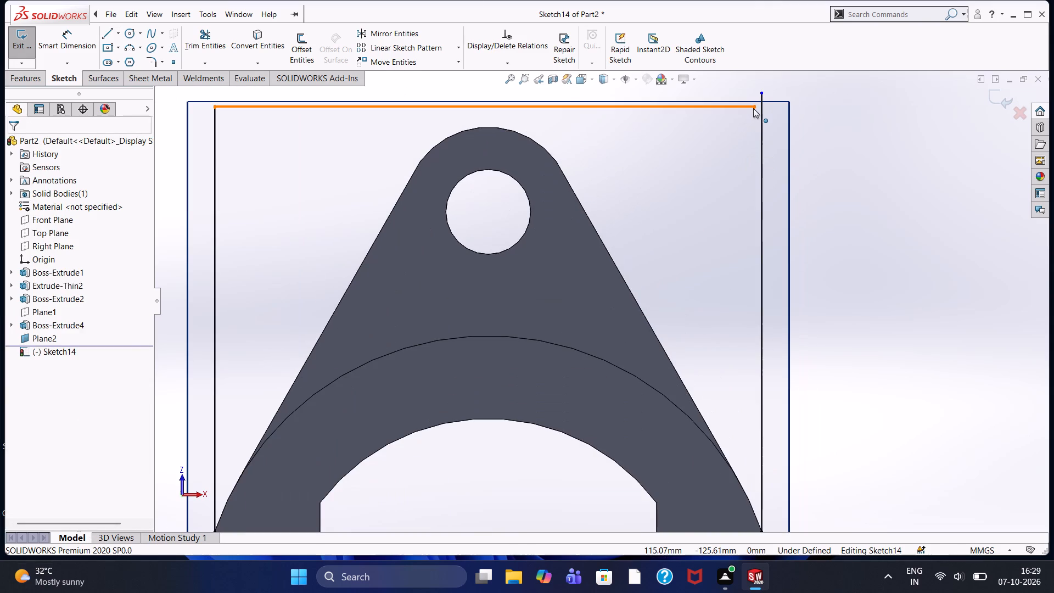
drag(753, 108, 769, 109)
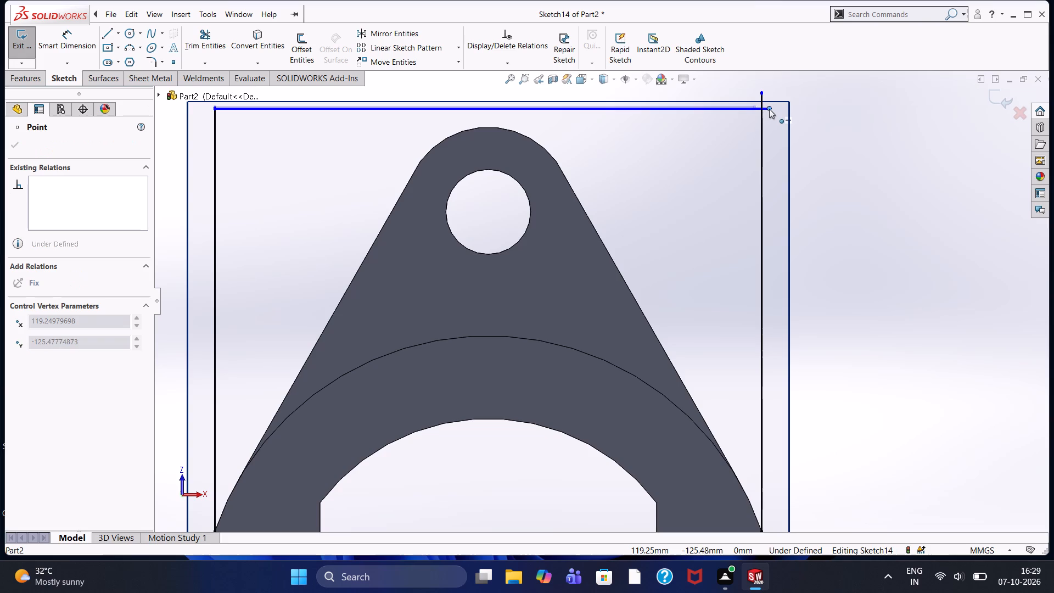
drag(769, 109, 771, 105)
right_click(880, 146)
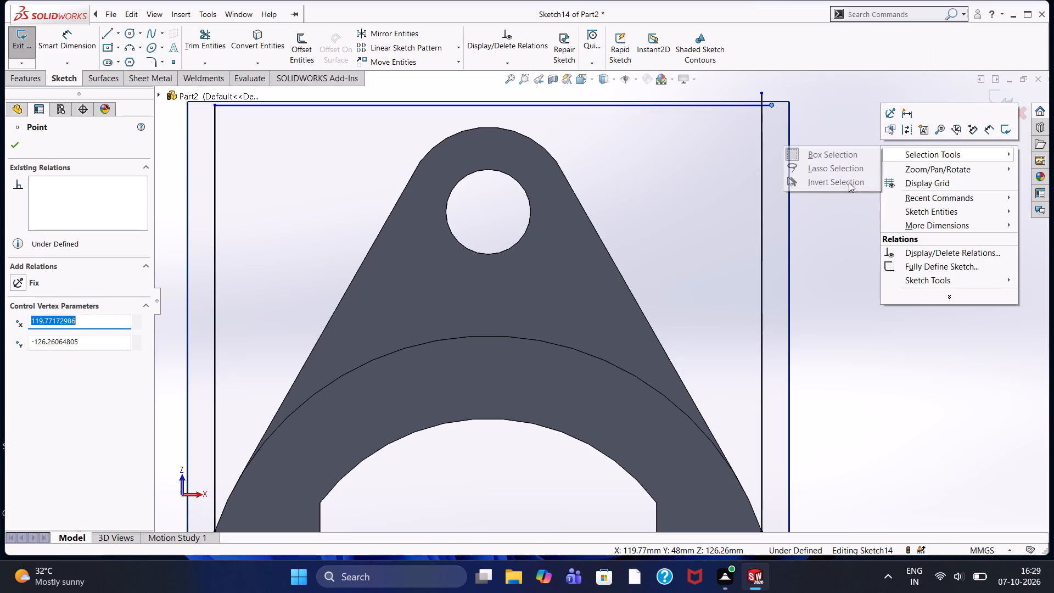
click(845, 184)
key(Escape)
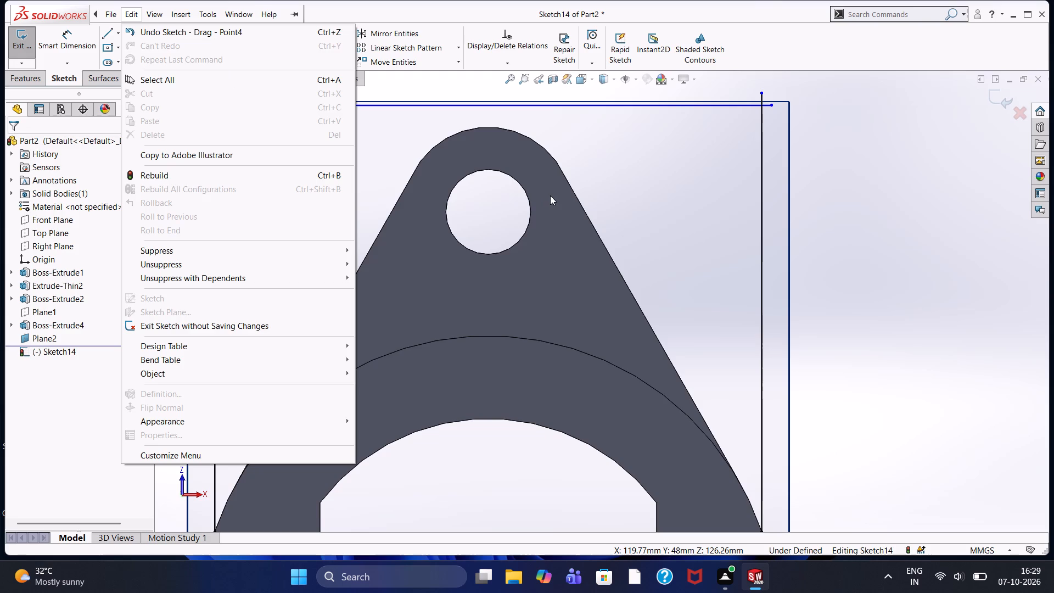
key(Escape)
Trim the overhanging ends of the horizontal and right vertical lines to a clean corner, using Trim to closest.
click(206, 32)
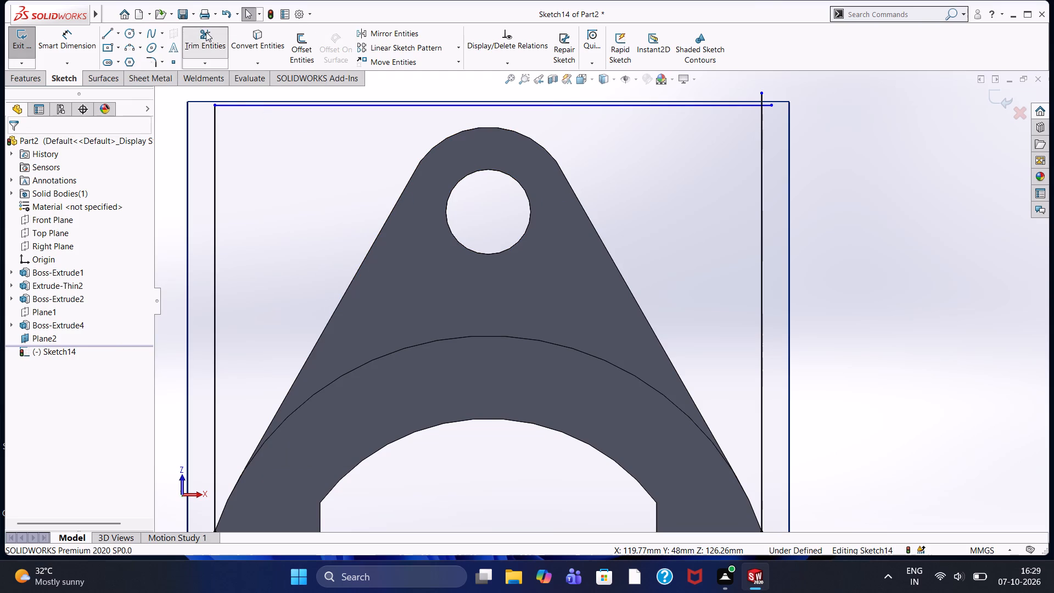
scroll(754, 55, down, 4)
scroll(692, 60, down, 2)
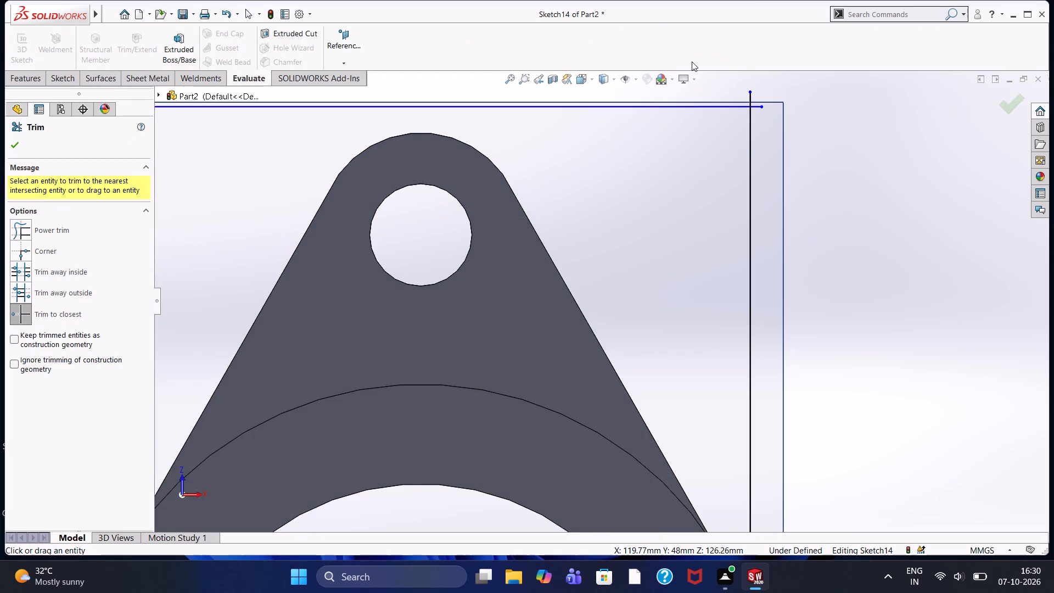
scroll(692, 61, down, 2)
scroll(756, 127, down, 7)
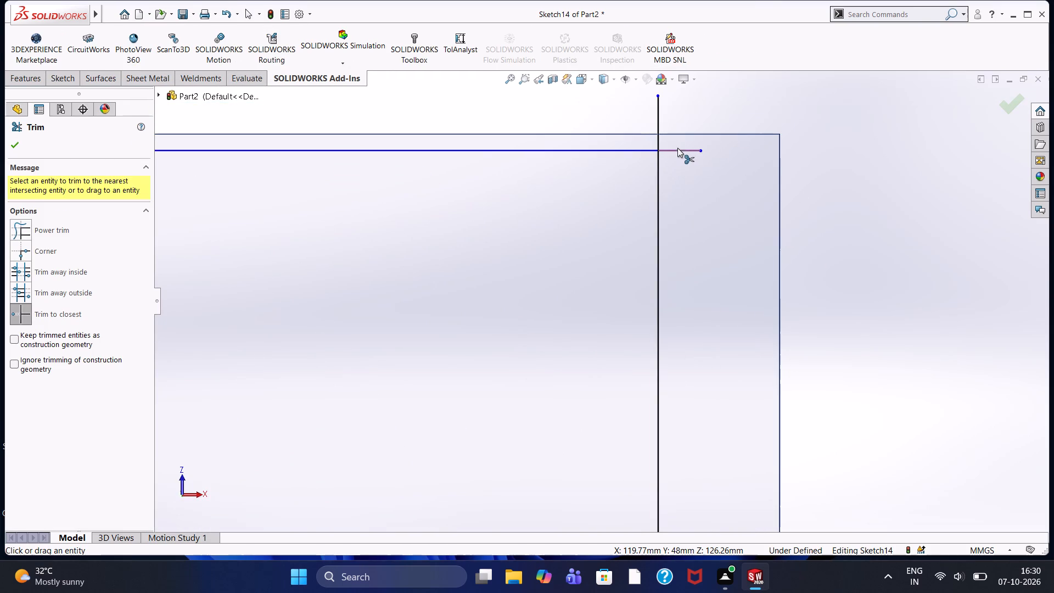
click(677, 149)
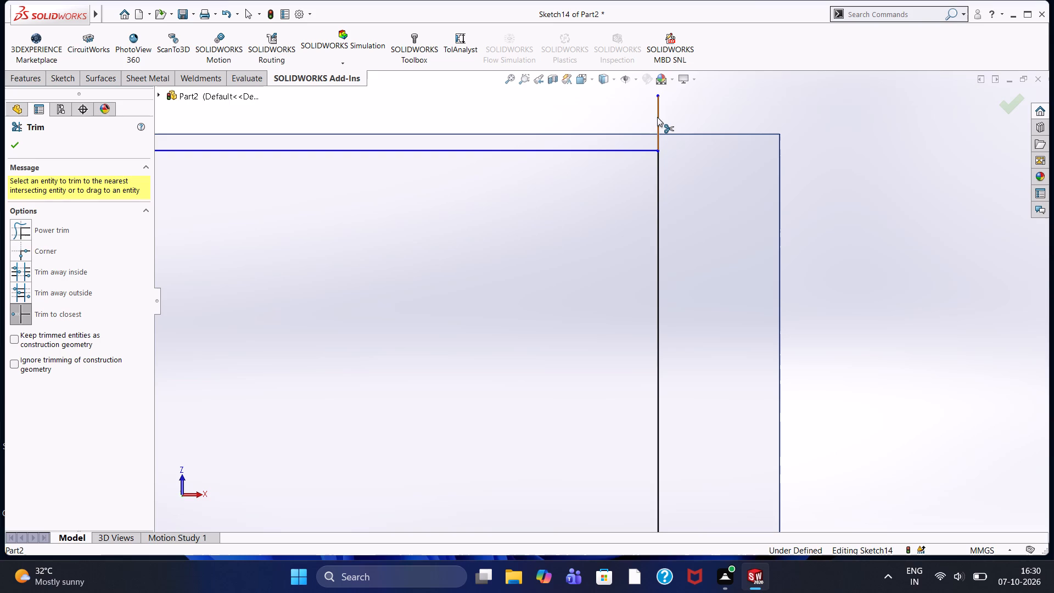
click(657, 116)
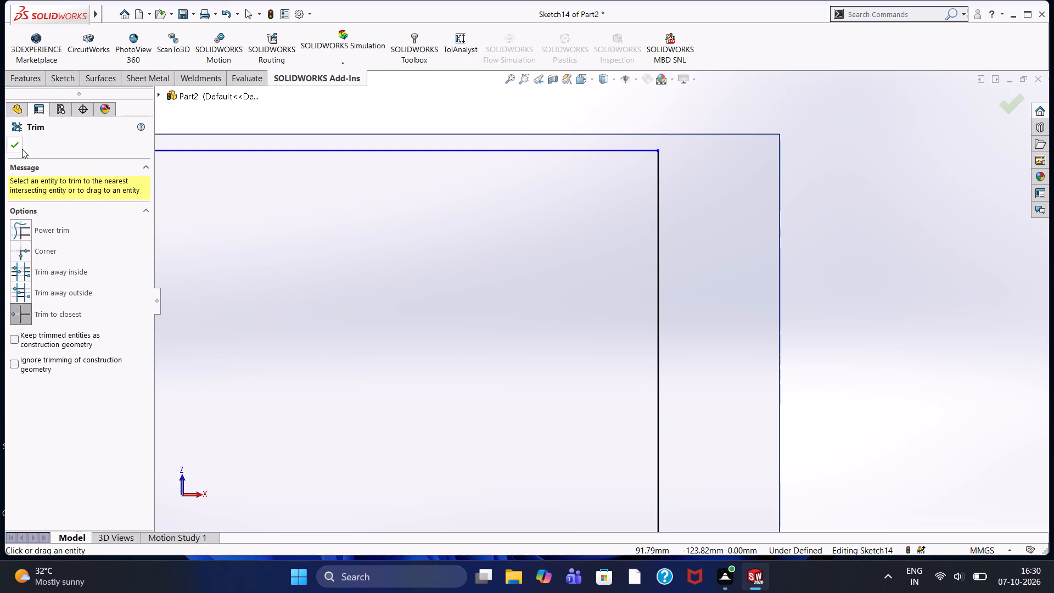
click(23, 147)
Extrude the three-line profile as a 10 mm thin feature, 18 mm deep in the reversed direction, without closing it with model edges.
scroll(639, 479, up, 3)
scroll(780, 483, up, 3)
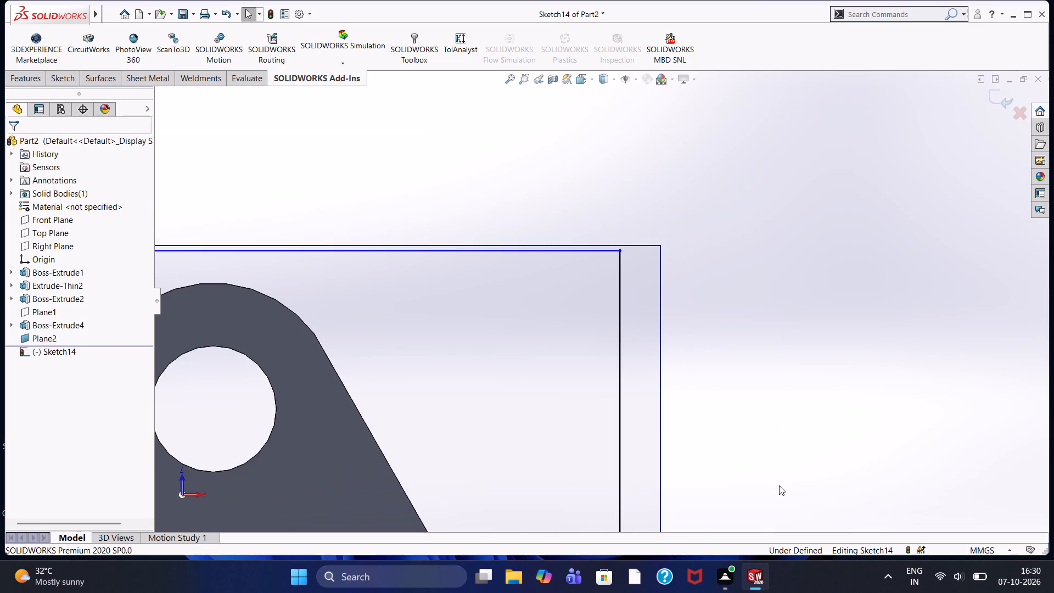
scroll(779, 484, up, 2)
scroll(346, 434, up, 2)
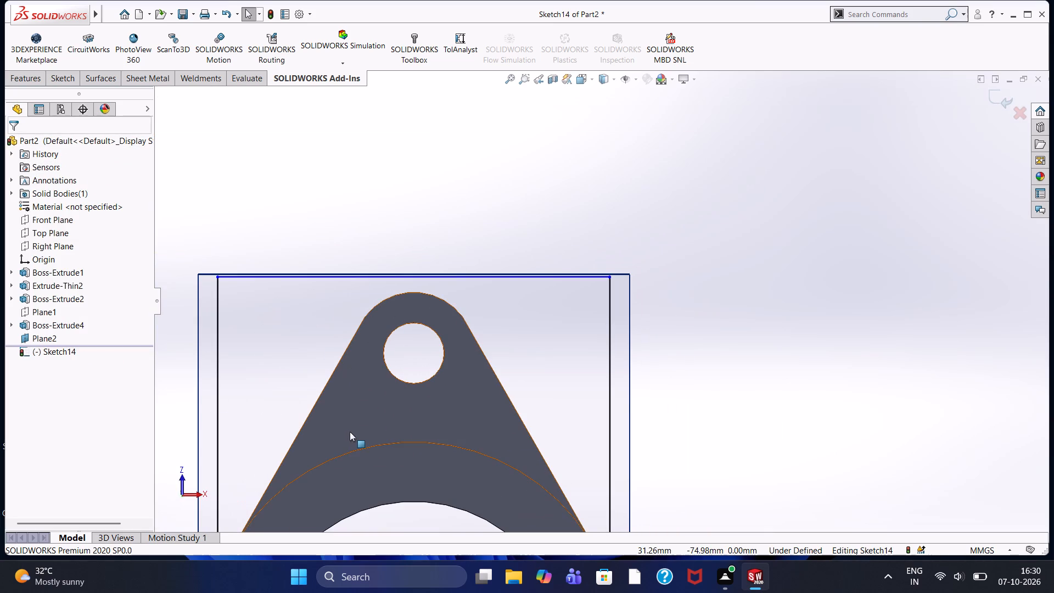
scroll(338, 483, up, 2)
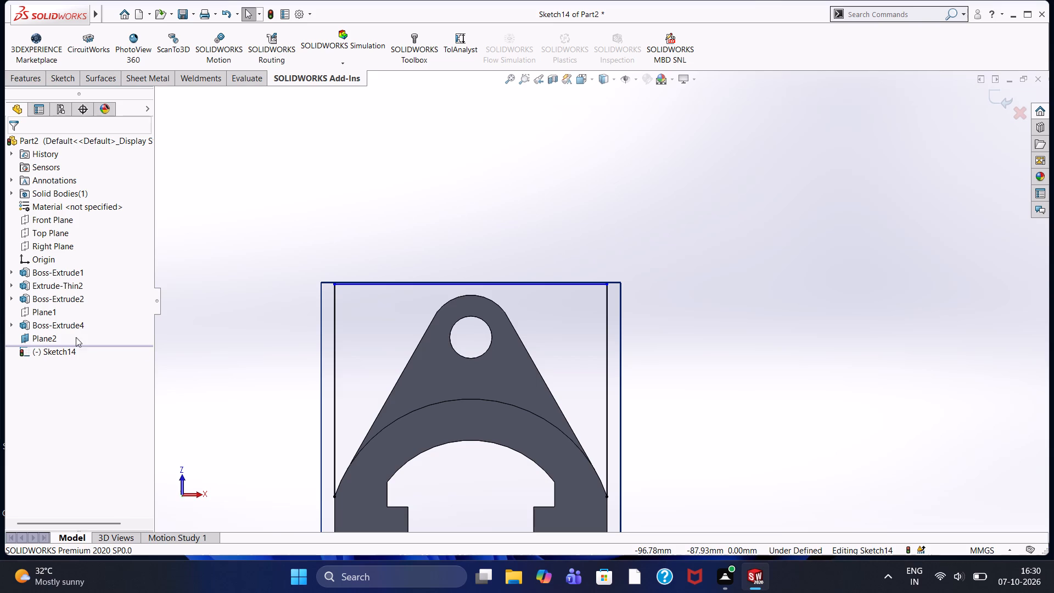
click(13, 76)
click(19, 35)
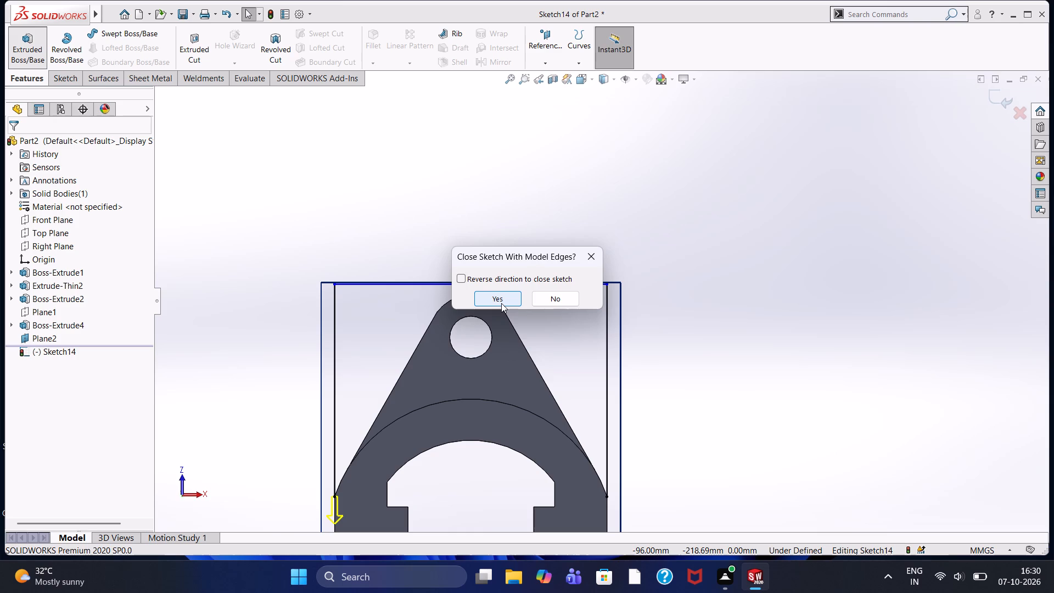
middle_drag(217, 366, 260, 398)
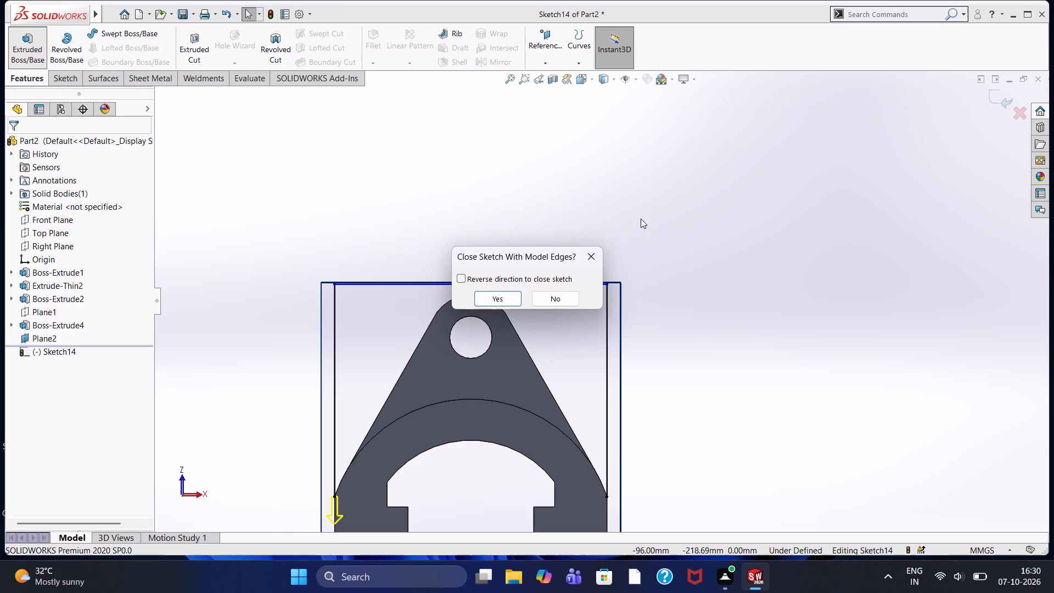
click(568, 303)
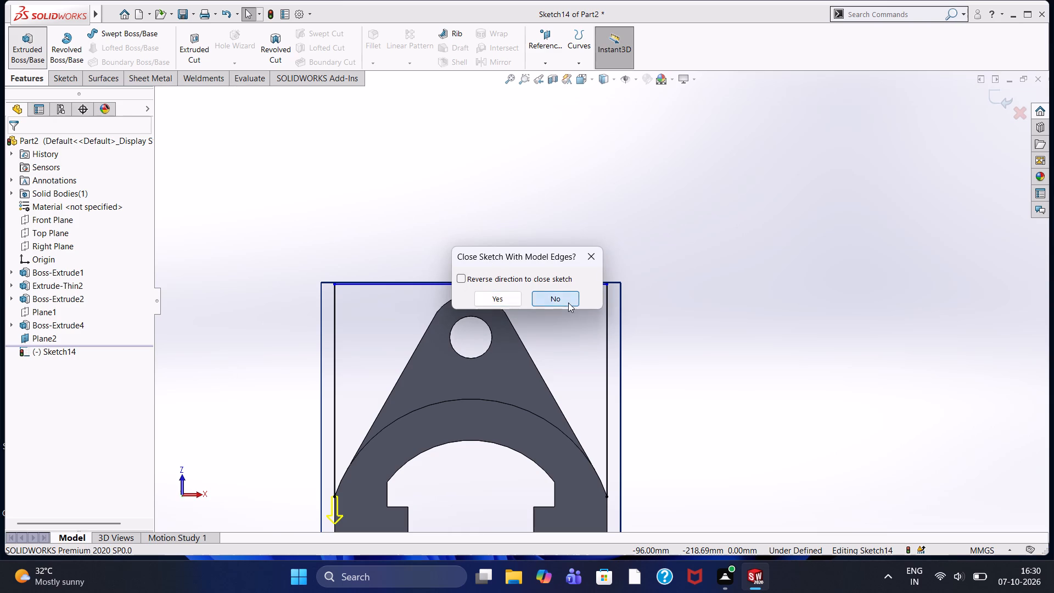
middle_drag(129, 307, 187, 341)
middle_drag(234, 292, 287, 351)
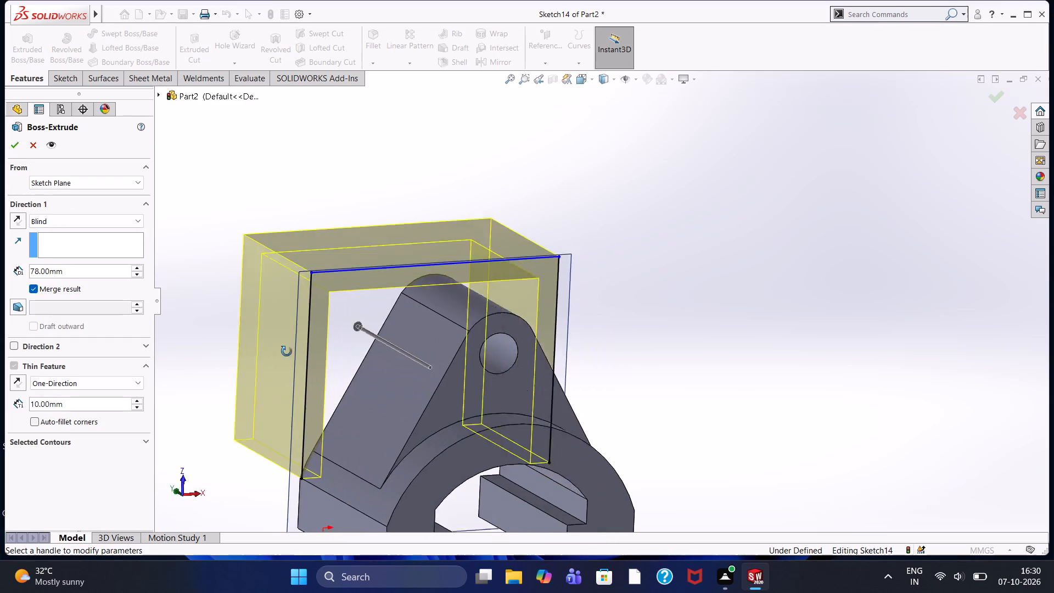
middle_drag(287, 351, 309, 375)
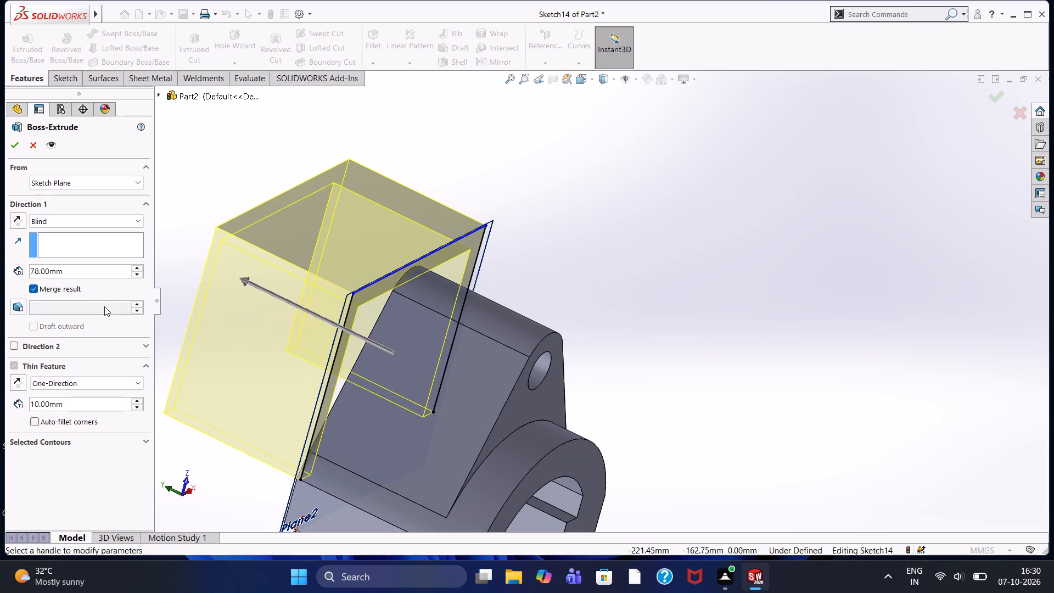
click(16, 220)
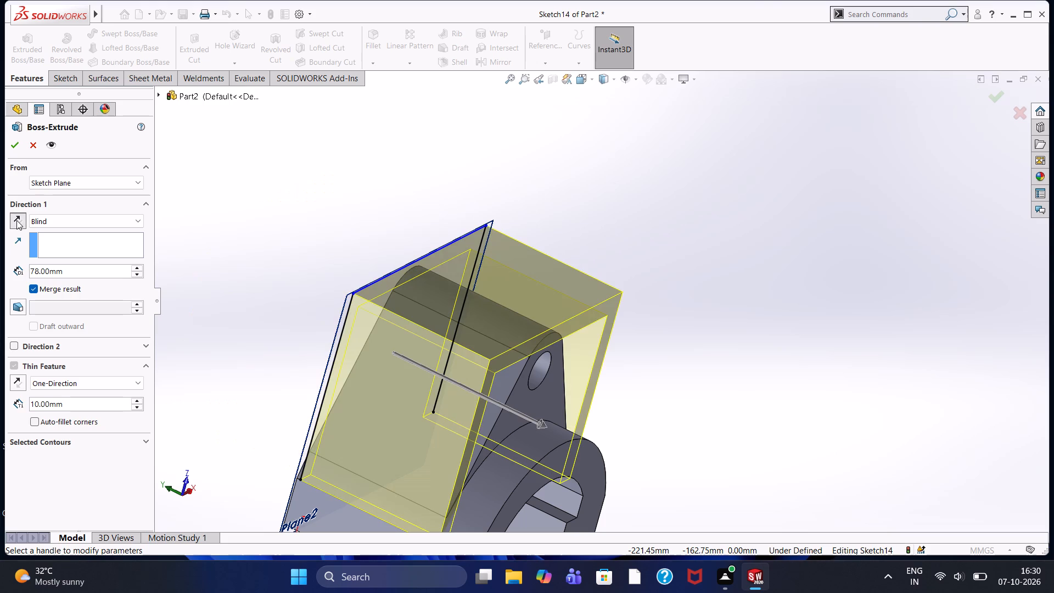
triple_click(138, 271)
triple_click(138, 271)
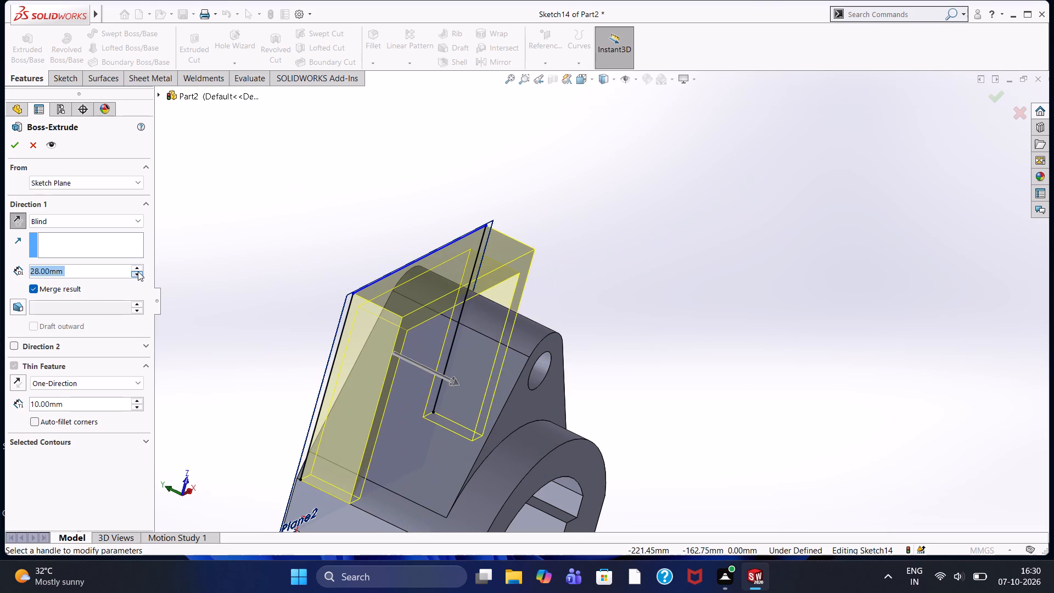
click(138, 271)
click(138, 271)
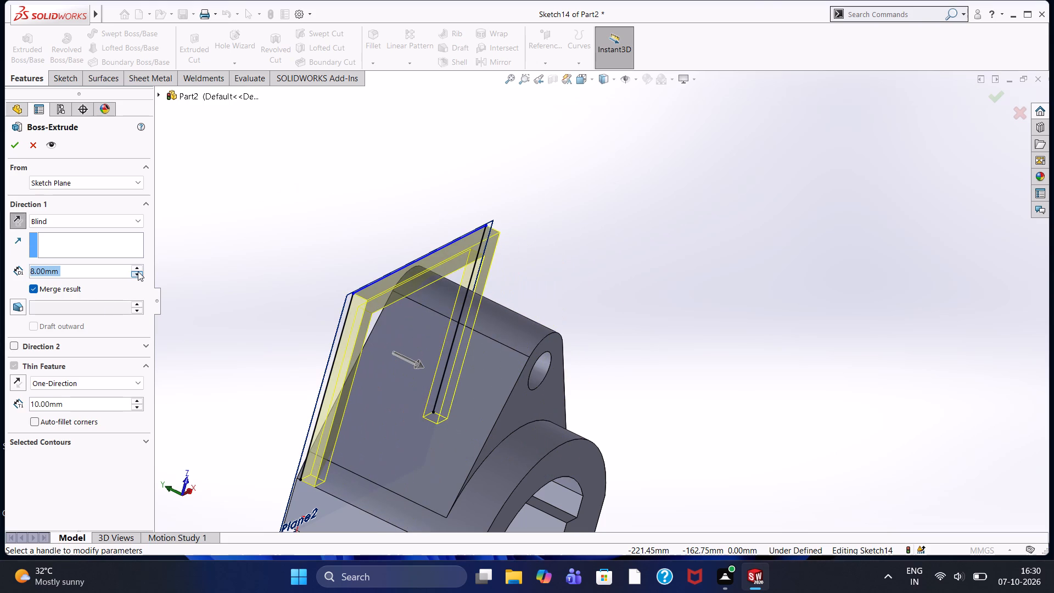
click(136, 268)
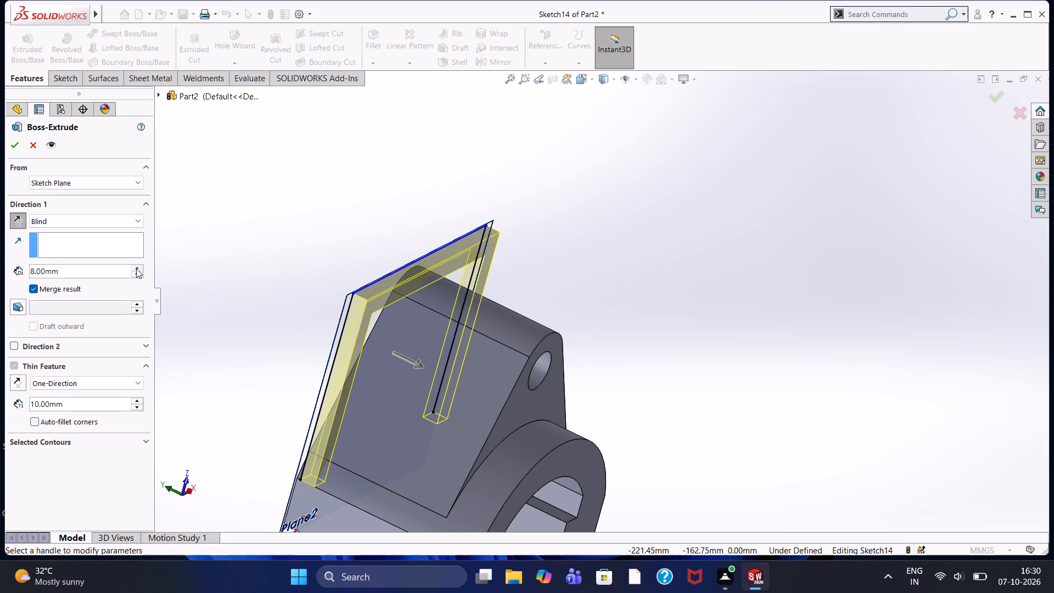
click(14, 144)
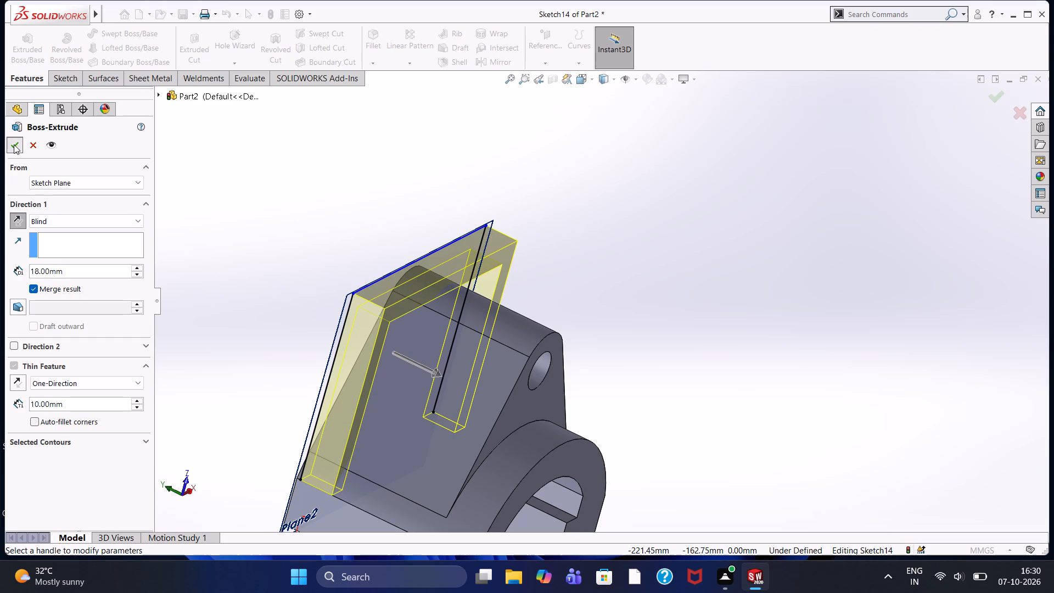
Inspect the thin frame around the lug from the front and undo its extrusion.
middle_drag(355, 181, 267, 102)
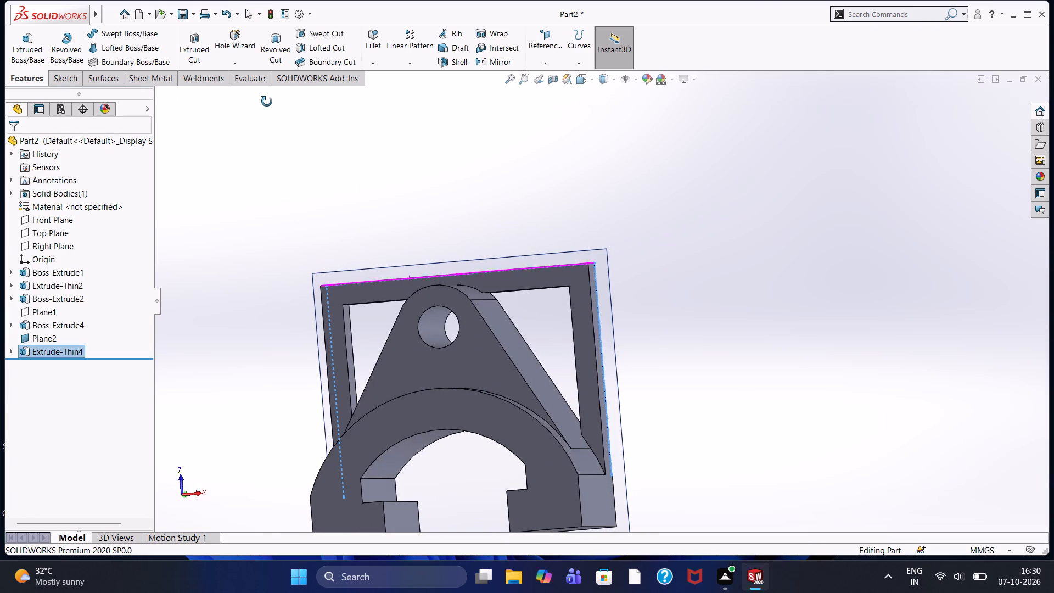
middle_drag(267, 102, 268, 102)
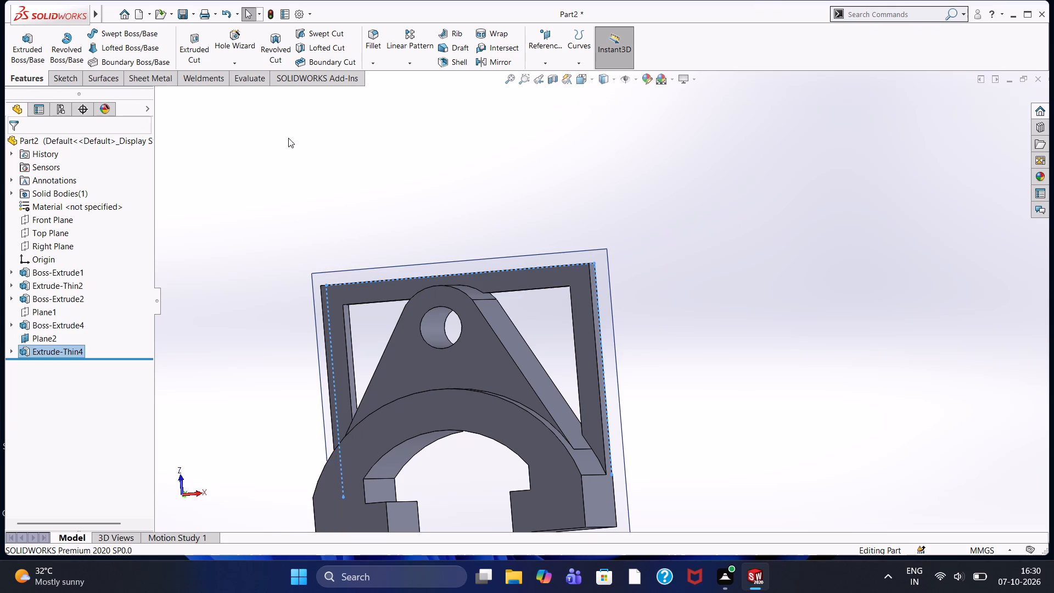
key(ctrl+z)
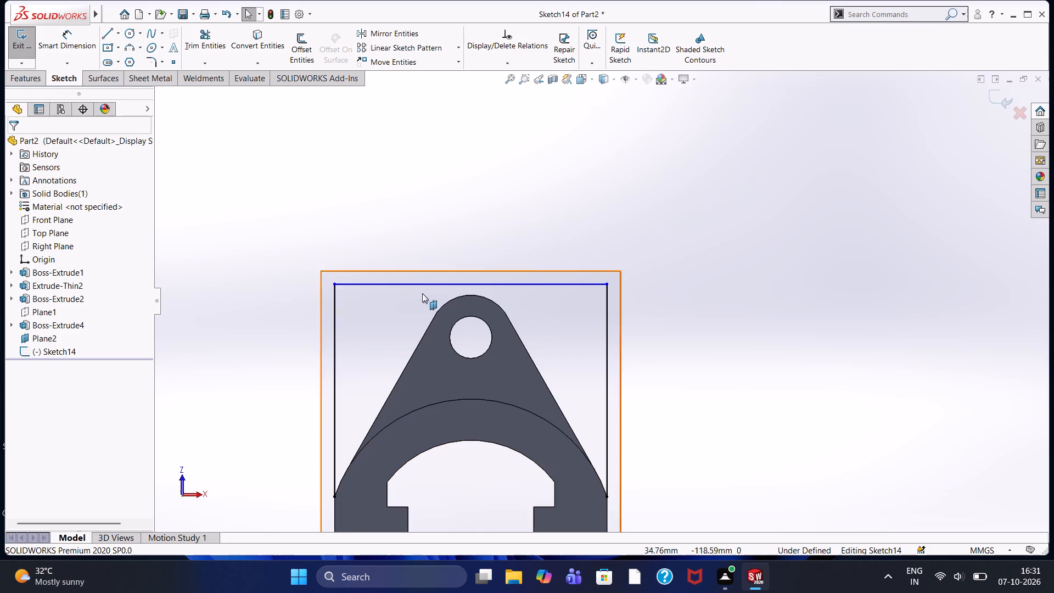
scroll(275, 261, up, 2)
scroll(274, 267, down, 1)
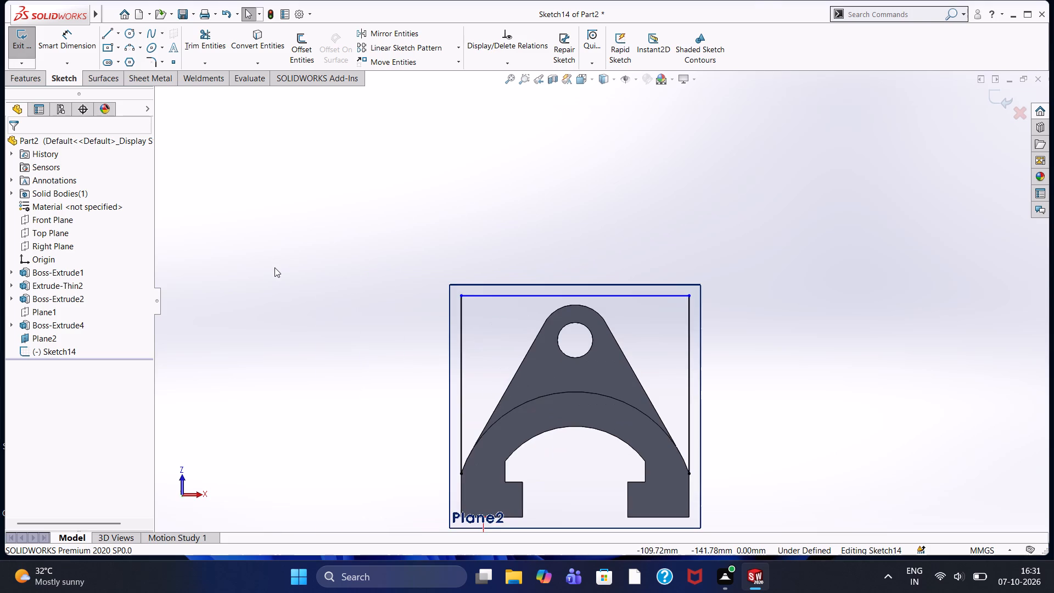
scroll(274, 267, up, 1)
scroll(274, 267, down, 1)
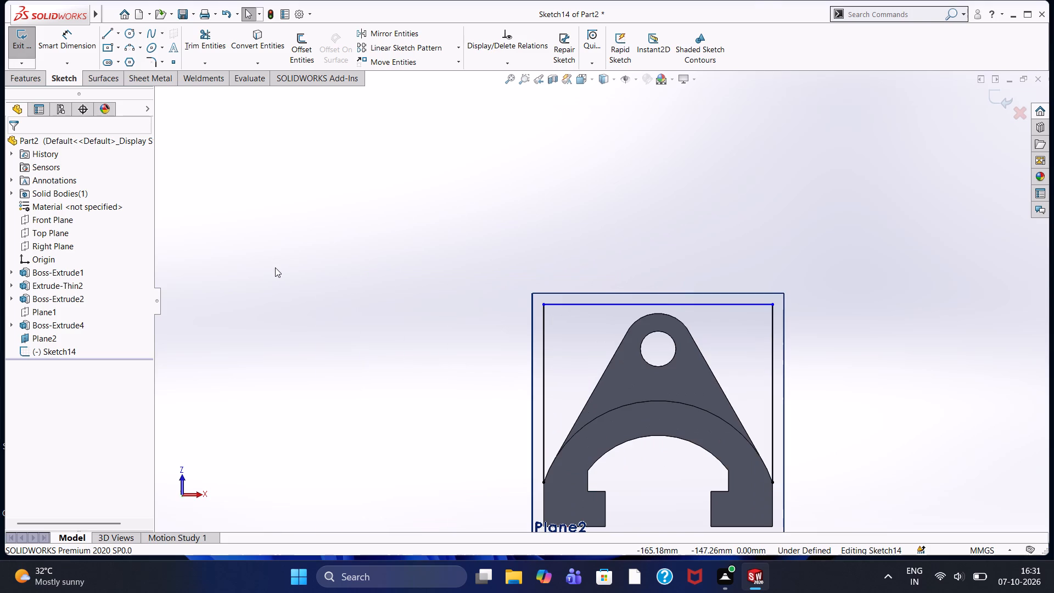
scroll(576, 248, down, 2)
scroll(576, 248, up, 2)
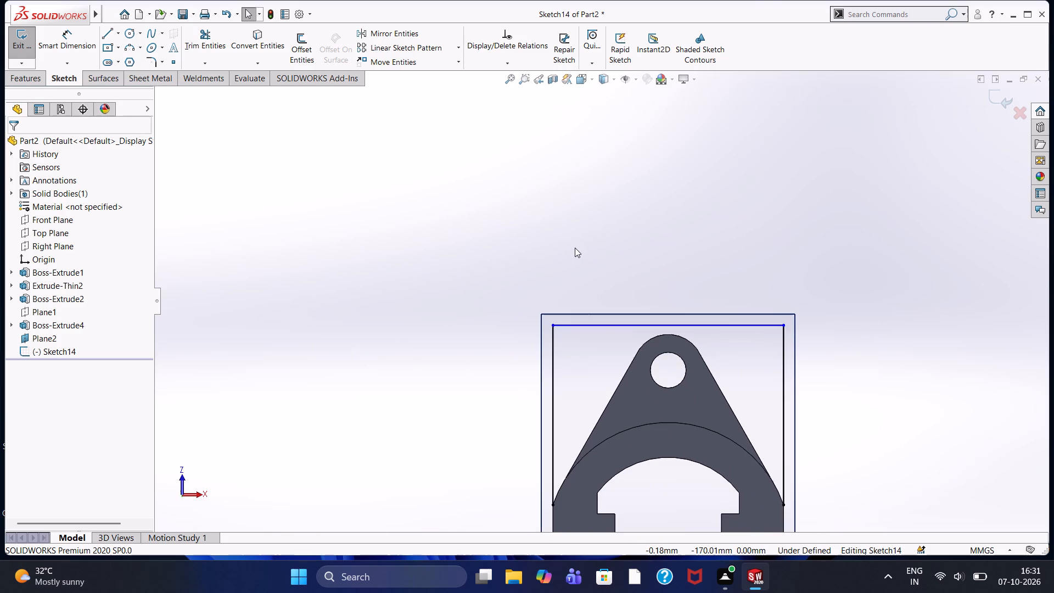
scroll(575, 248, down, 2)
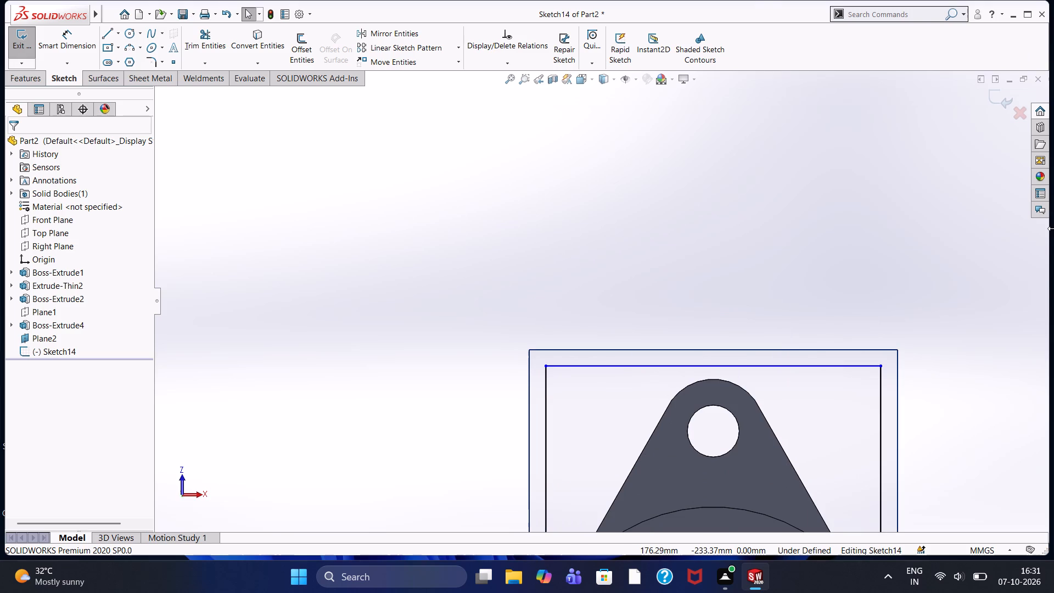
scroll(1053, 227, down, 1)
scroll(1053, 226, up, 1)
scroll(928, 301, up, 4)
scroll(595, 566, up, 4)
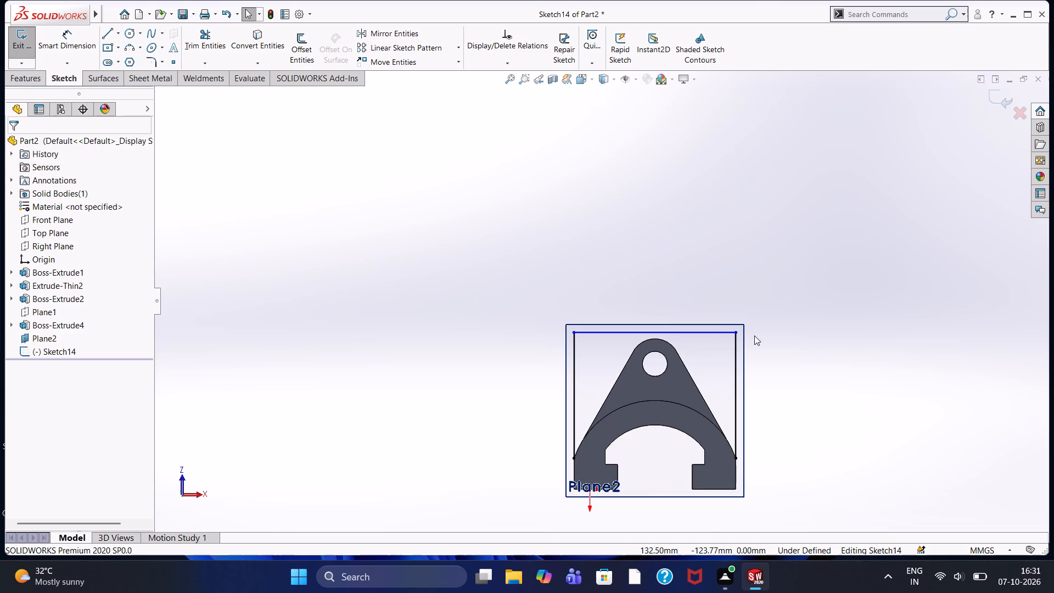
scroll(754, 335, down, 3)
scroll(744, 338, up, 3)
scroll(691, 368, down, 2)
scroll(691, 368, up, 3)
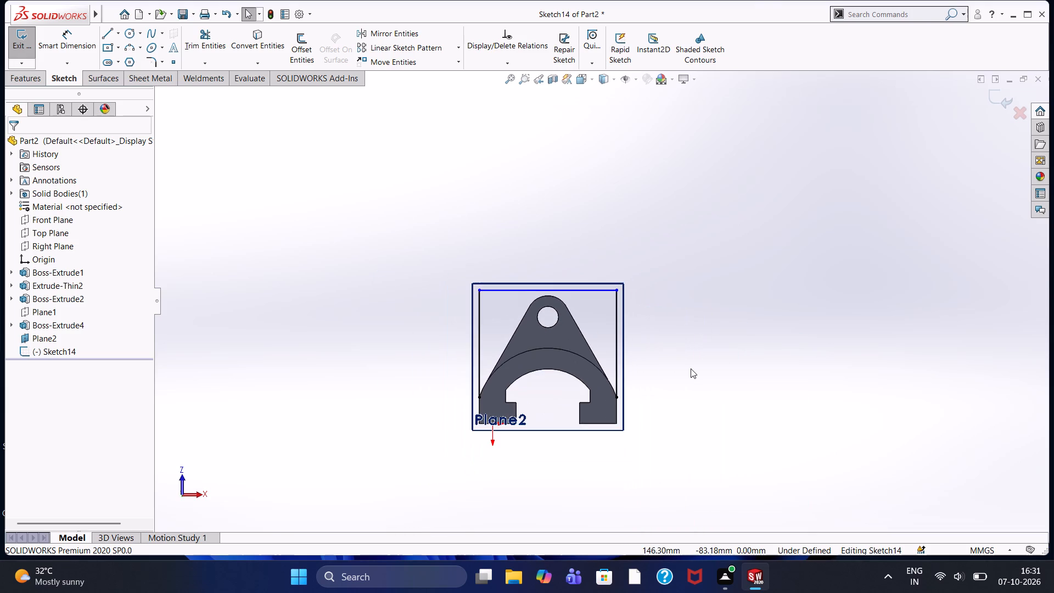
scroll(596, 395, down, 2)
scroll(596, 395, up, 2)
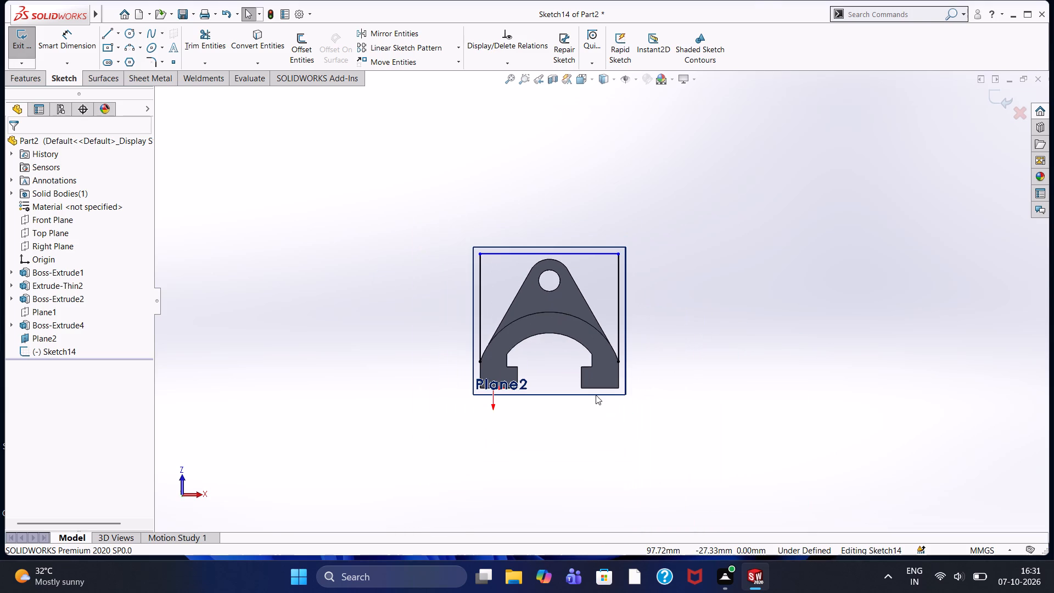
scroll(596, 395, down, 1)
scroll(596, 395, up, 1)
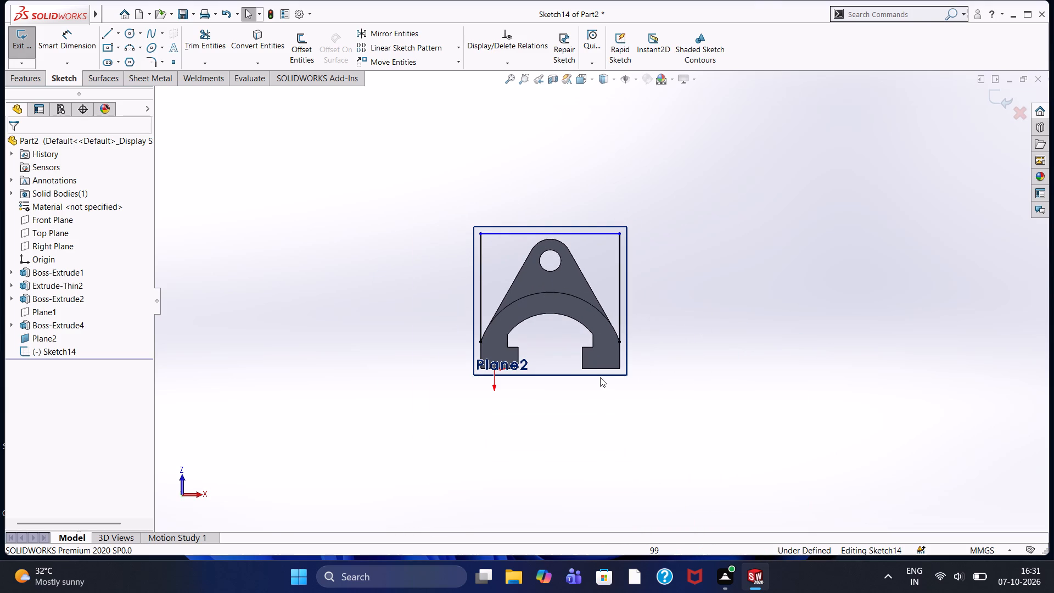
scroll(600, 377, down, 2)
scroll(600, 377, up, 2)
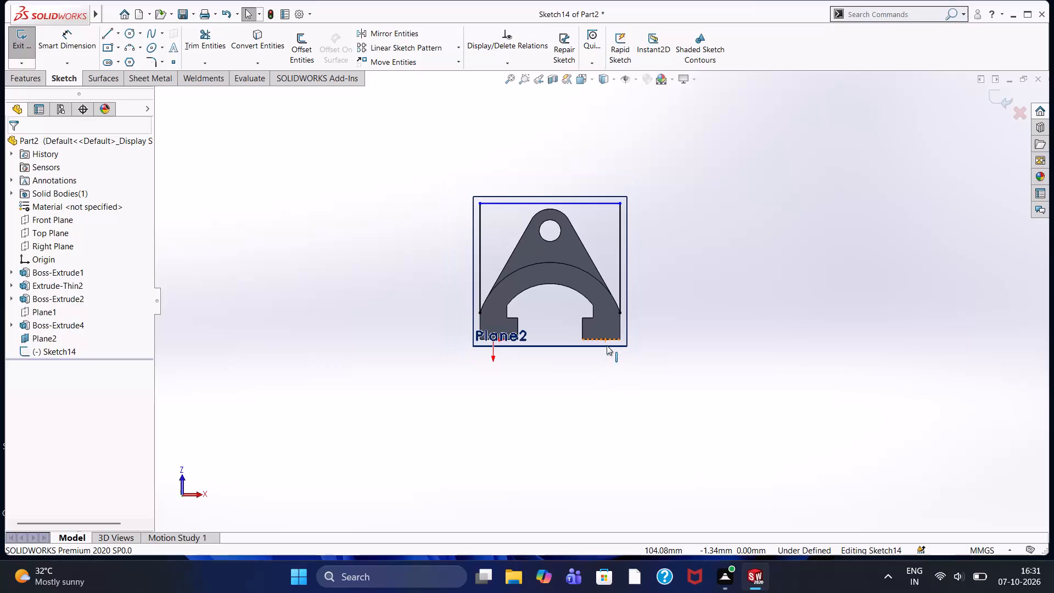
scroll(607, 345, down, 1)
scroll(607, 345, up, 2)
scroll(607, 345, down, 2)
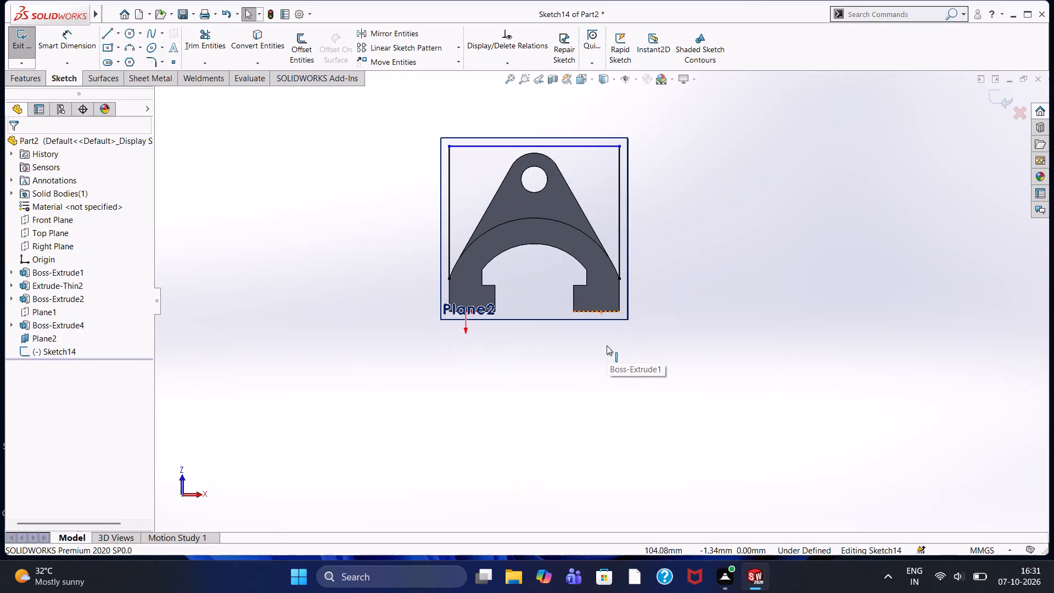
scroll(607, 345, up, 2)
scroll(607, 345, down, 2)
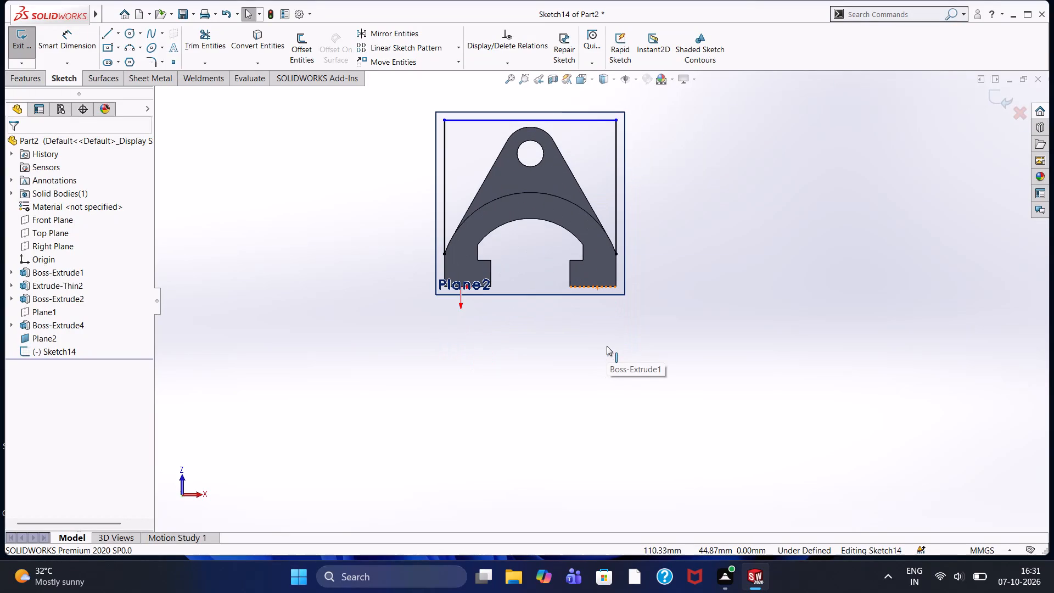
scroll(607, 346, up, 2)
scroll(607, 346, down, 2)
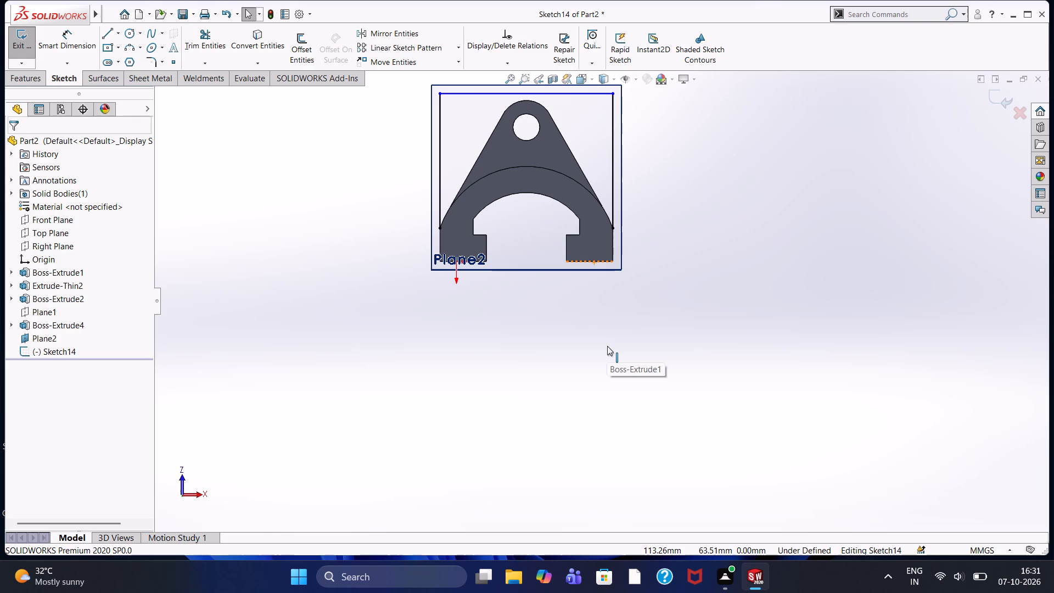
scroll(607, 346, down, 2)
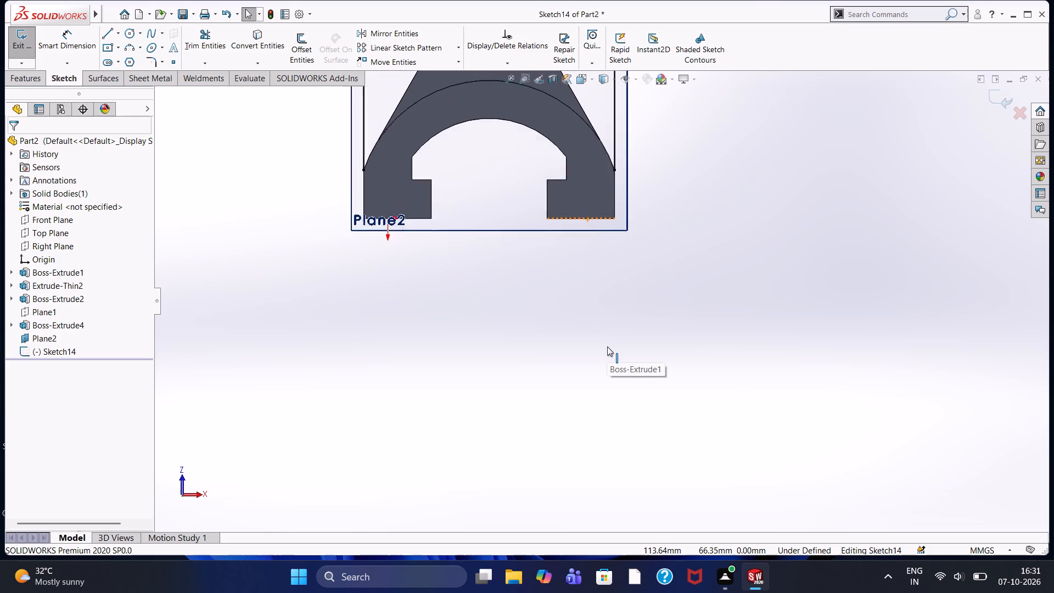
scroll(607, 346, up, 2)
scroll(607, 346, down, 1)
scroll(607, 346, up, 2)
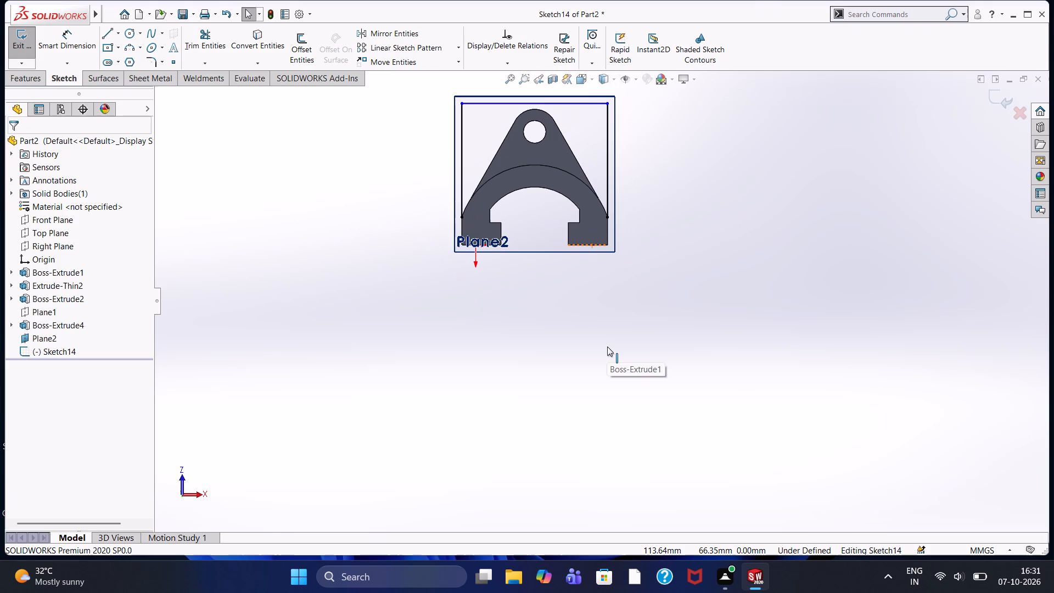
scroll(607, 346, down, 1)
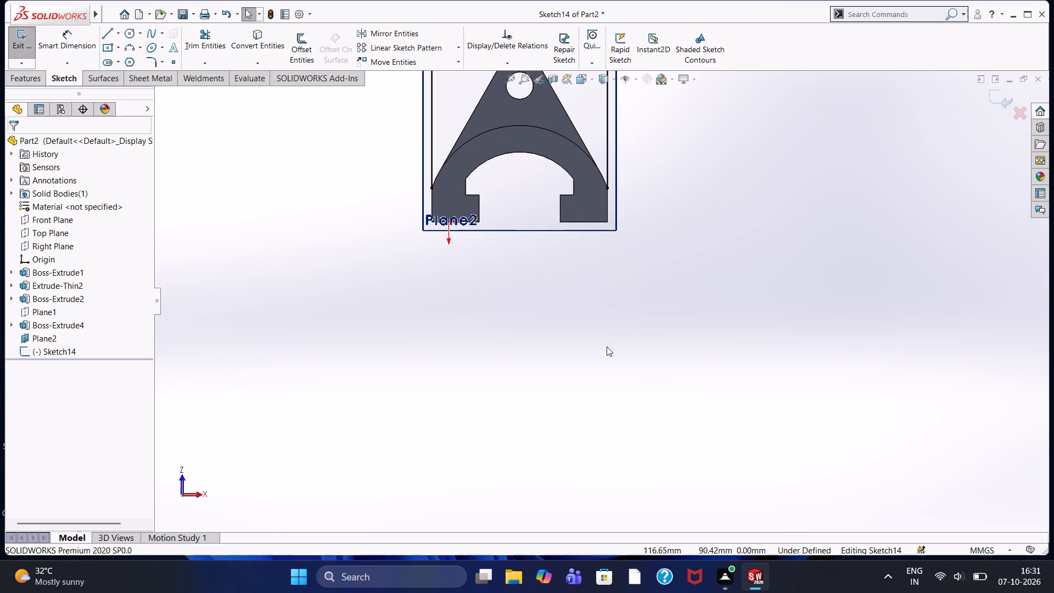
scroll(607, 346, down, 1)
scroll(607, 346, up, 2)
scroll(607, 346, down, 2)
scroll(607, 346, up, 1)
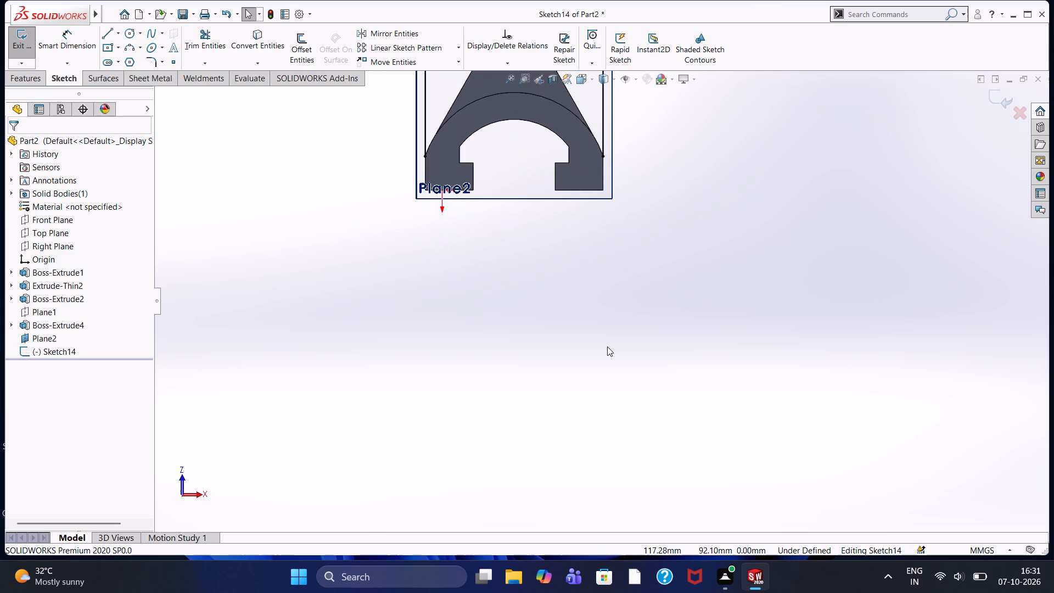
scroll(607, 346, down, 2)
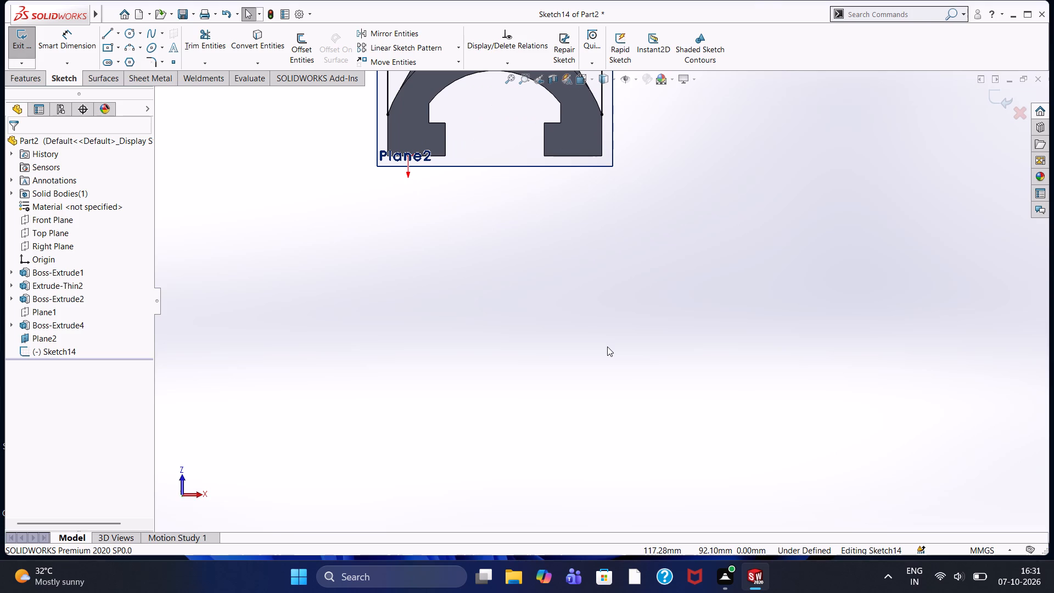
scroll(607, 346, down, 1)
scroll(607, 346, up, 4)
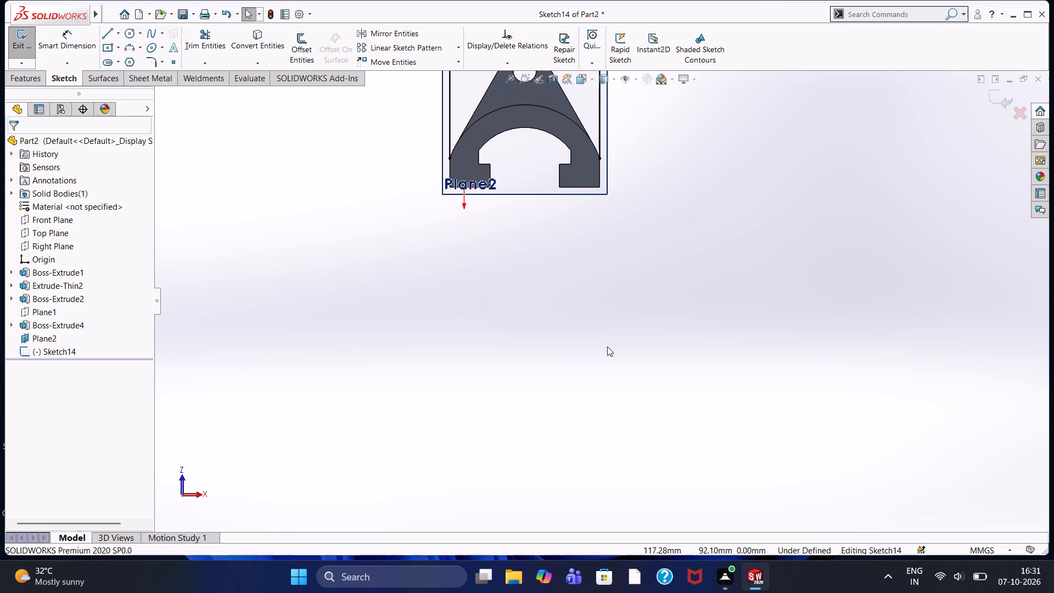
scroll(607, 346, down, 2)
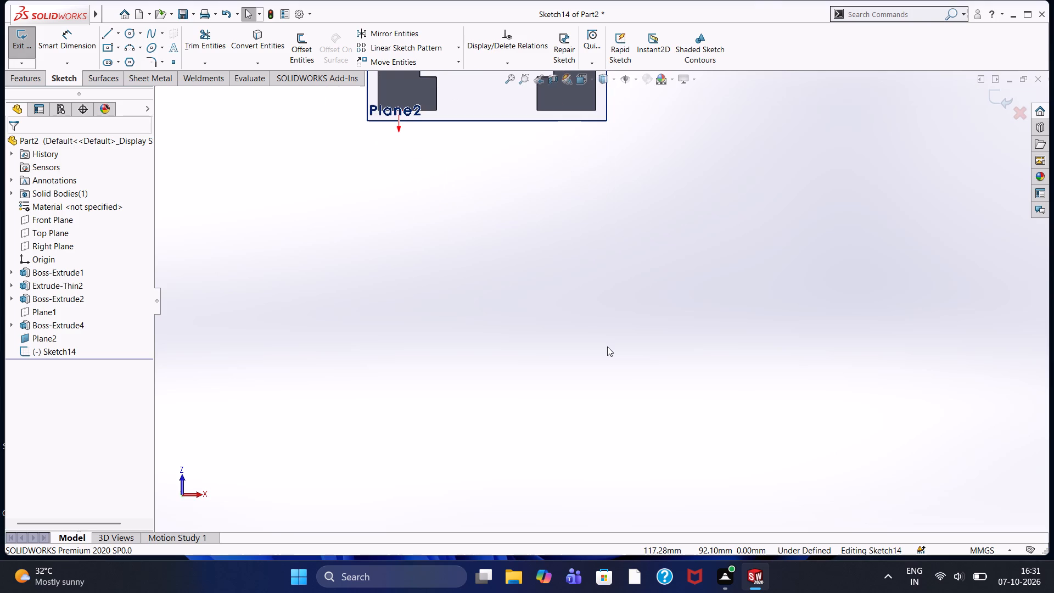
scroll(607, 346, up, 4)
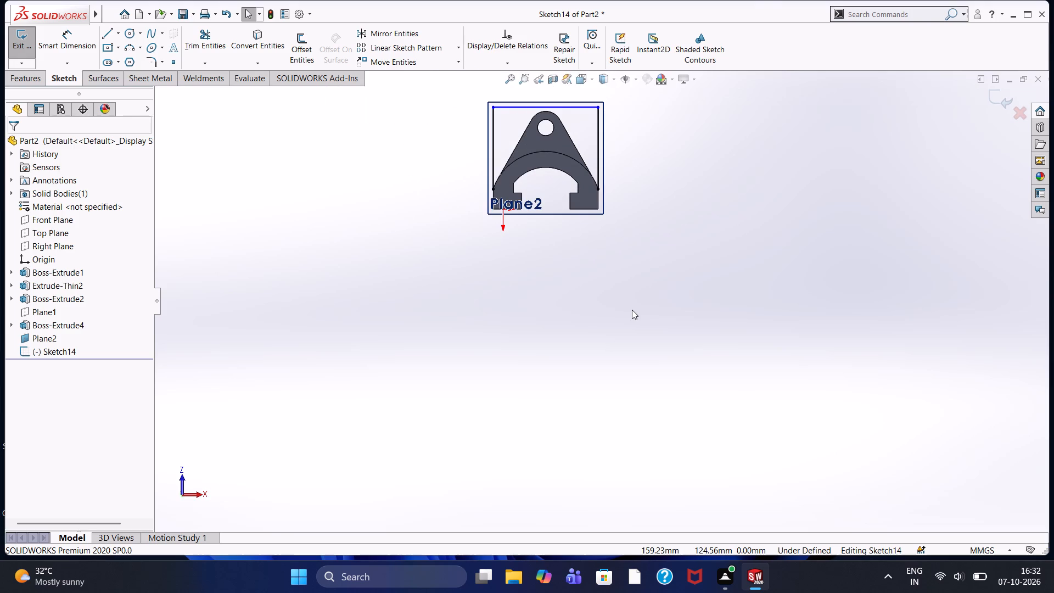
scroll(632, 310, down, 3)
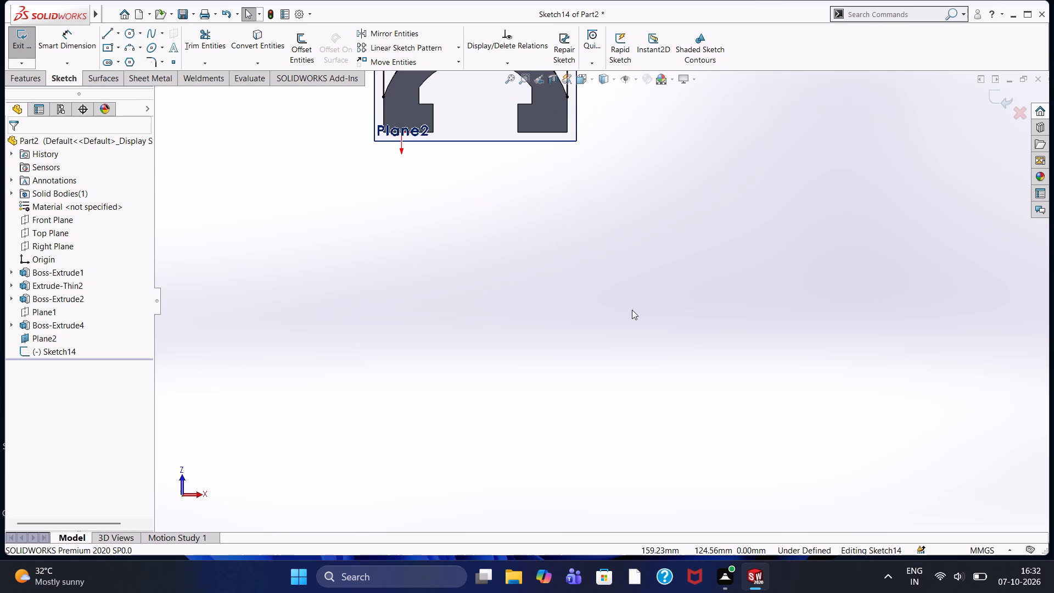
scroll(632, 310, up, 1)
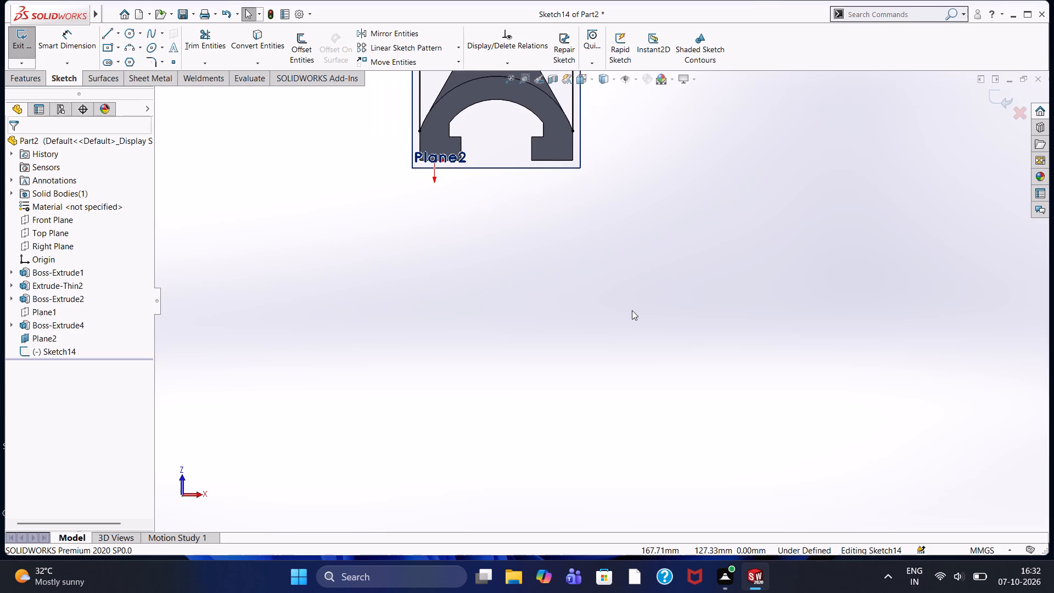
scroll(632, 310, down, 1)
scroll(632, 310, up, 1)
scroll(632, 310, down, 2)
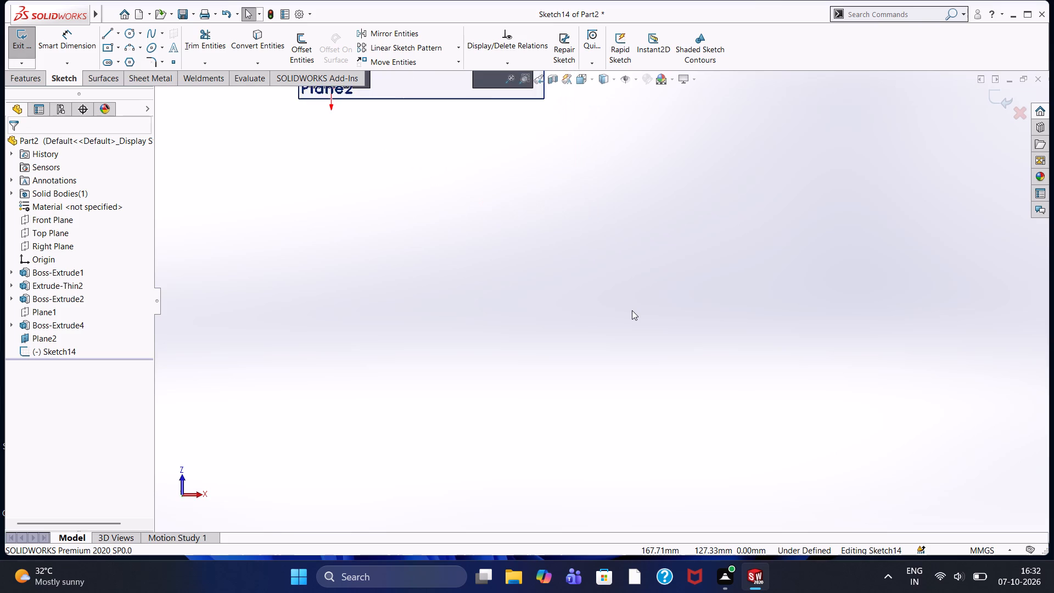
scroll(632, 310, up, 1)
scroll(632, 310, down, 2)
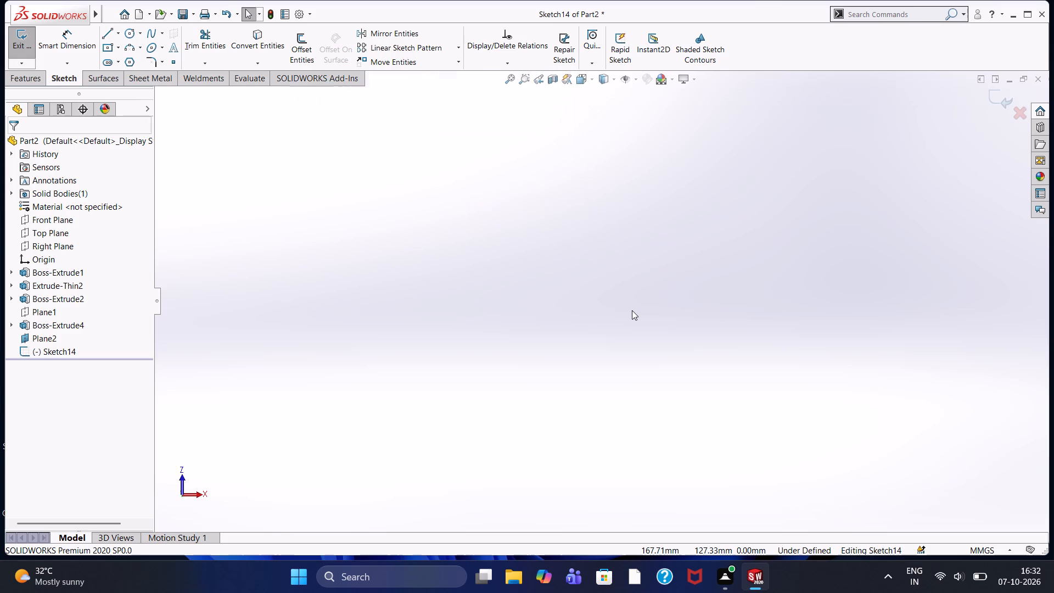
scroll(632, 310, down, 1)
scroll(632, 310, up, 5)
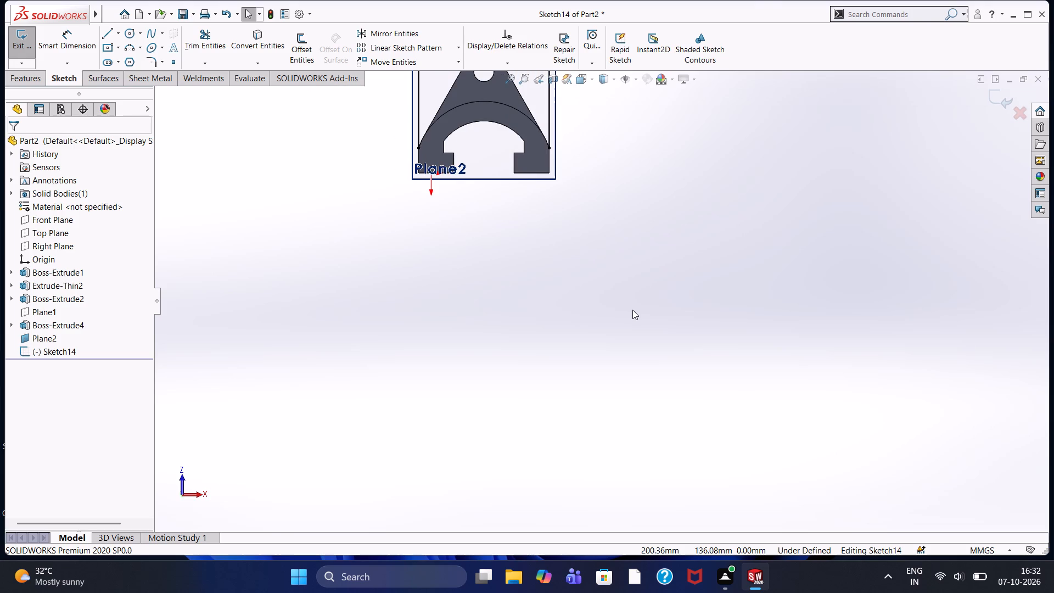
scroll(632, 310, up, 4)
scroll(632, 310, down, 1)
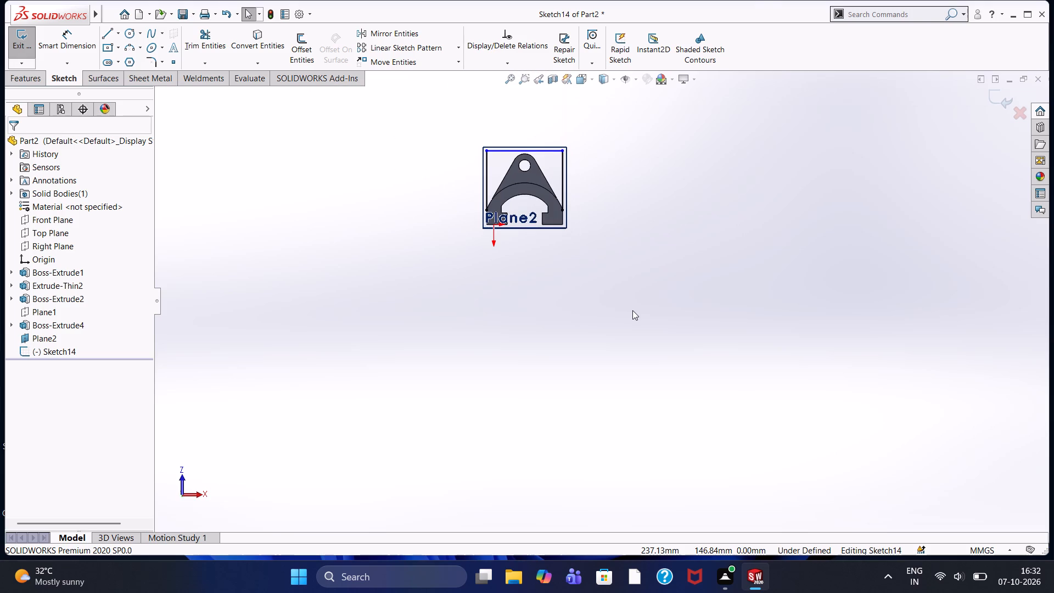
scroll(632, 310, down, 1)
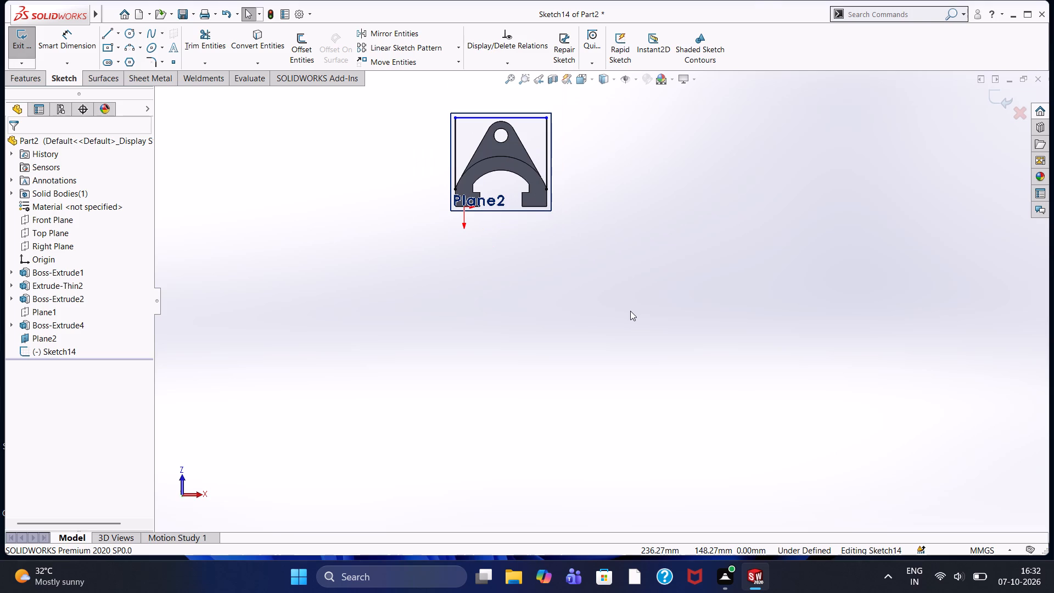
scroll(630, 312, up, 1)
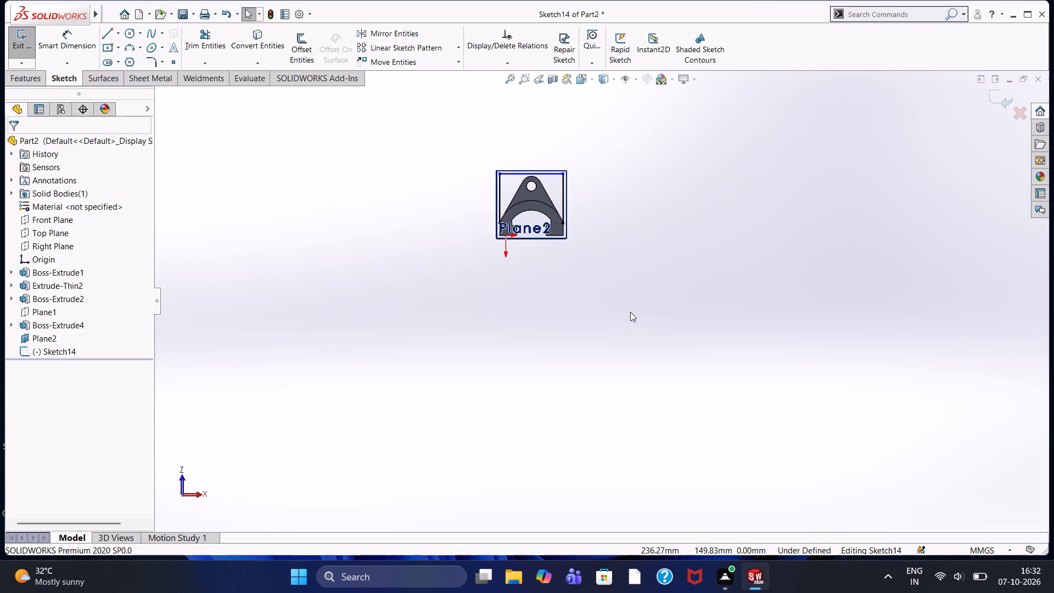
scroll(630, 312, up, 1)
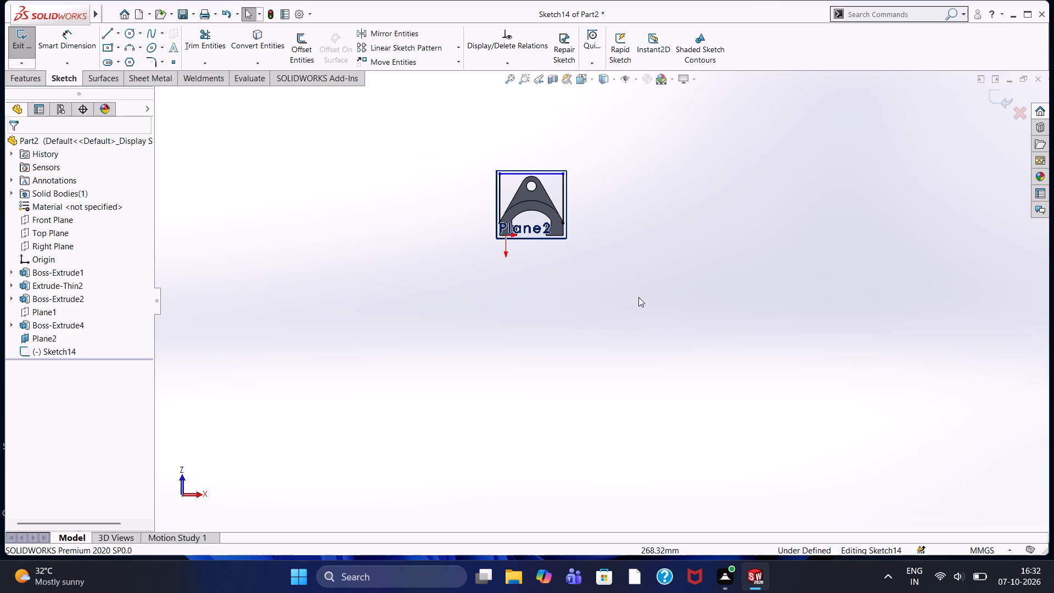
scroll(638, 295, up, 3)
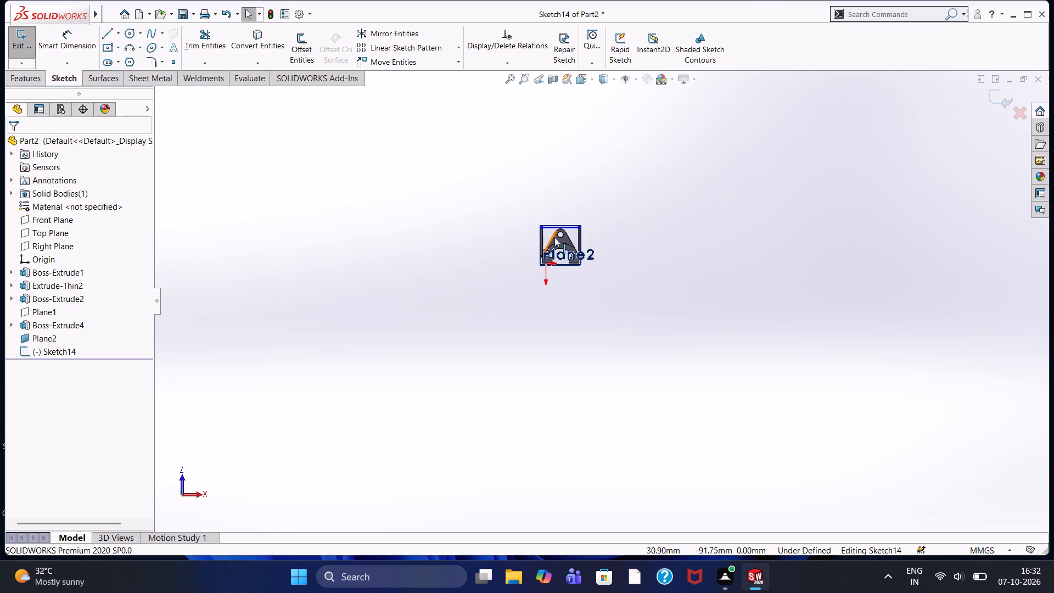
Examine the three-line sketch against the lug, arch and blocks from the front, side and back, focusing on its lower ends.
scroll(554, 237, down, 4)
scroll(596, 286, down, 2)
scroll(564, 182, down, 2)
scroll(551, 303, down, 3)
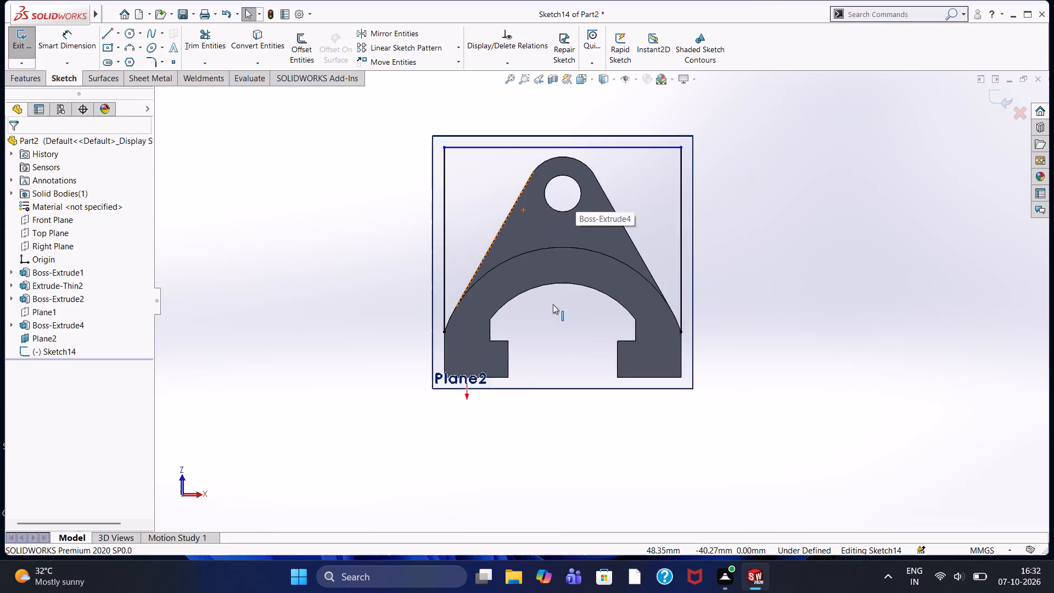
scroll(553, 304, down, 3)
scroll(876, 354, down, 1)
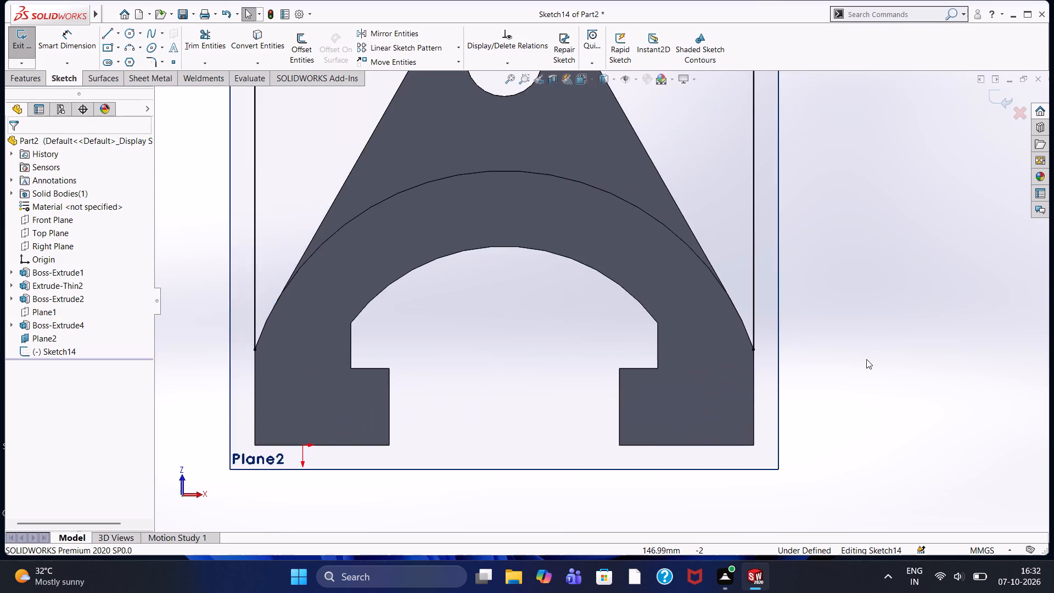
scroll(866, 359, down, 2)
middle_drag(803, 369, 763, 410)
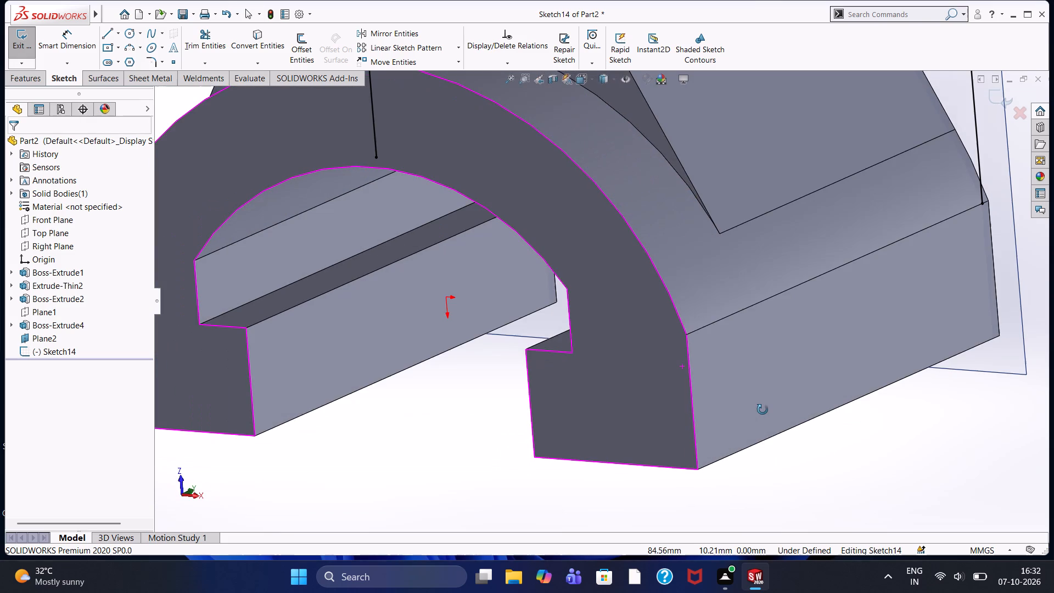
middle_drag(763, 410, 777, 378)
middle_drag(777, 378, 782, 374)
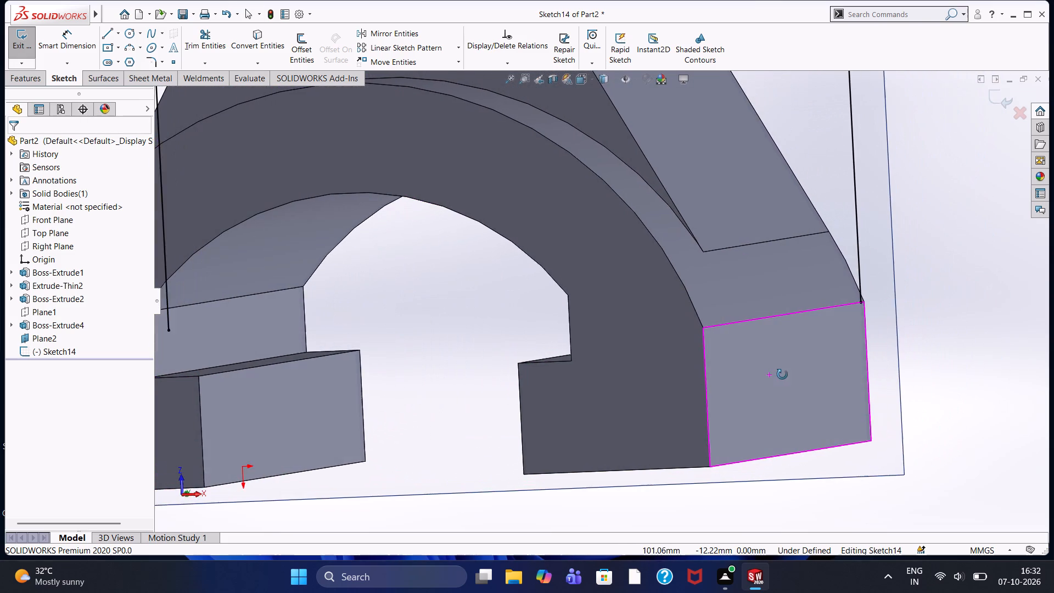
middle_drag(782, 374, 797, 376)
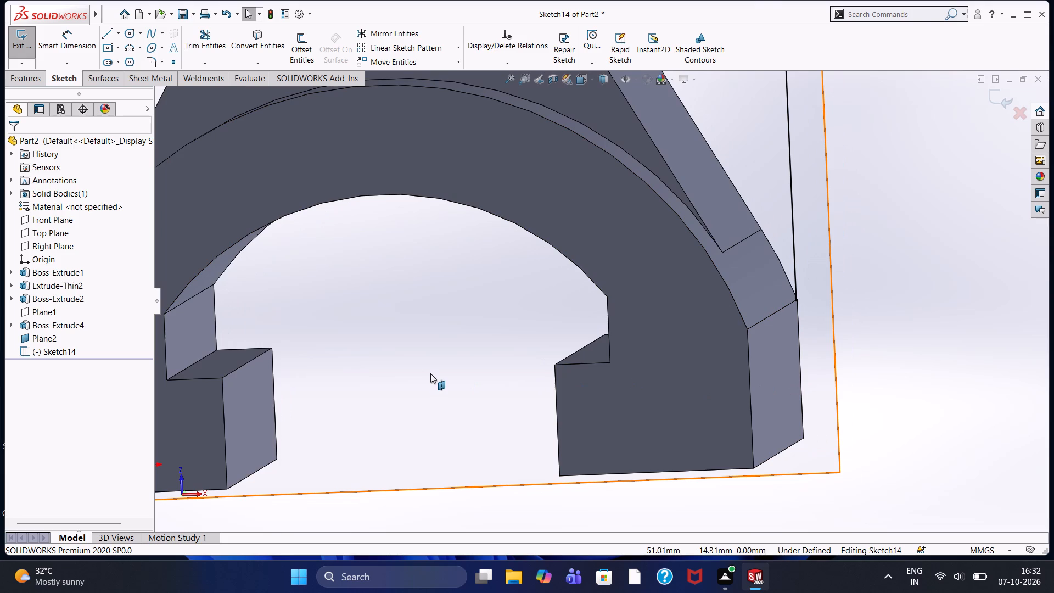
middle_drag(440, 366, 281, 471)
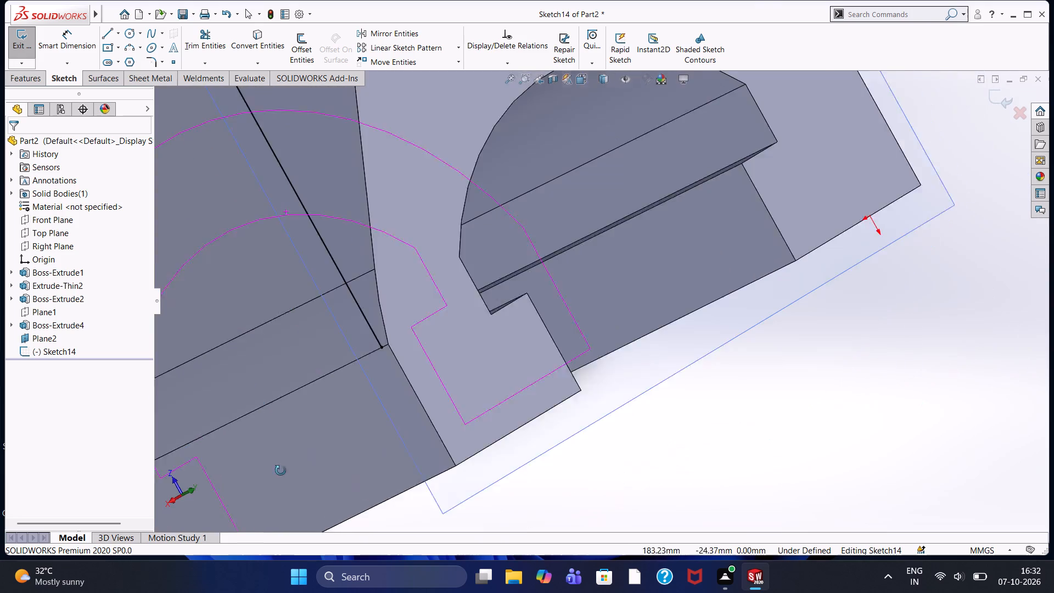
middle_drag(281, 471, 265, 481)
scroll(295, 345, up, 3)
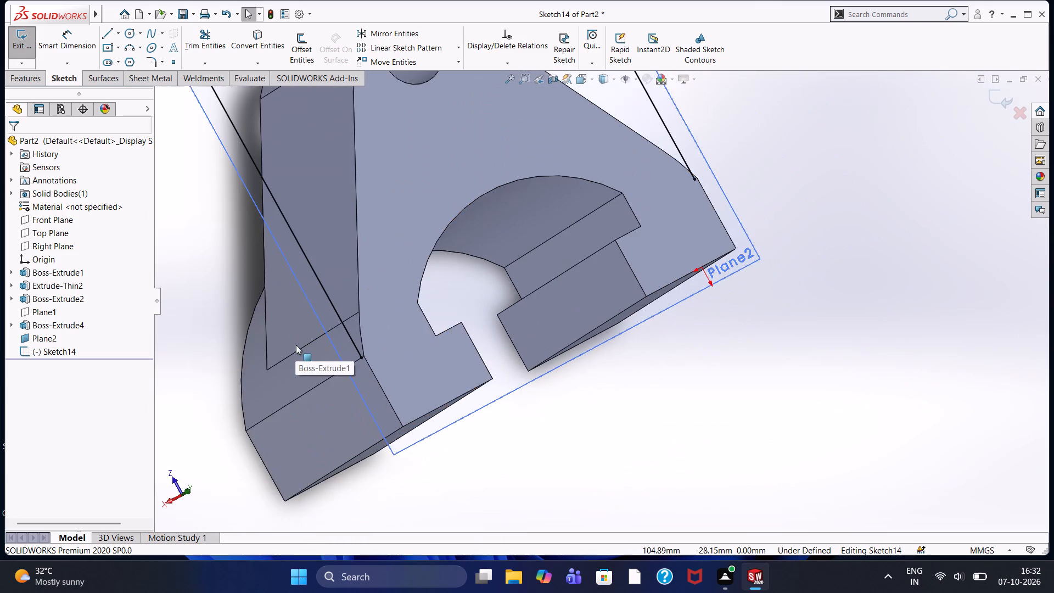
scroll(296, 345, up, 2)
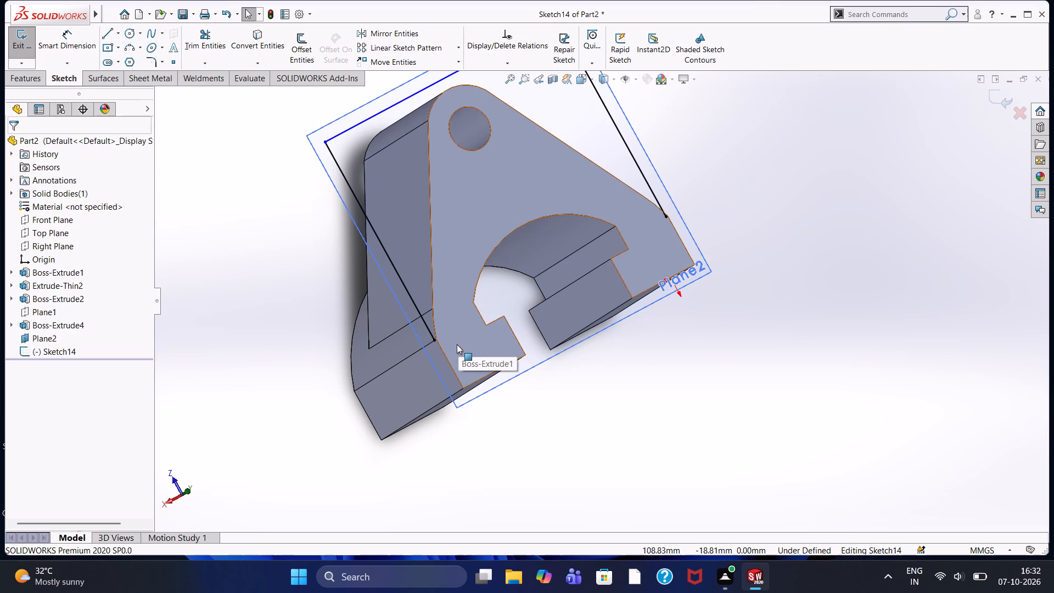
scroll(457, 344, down, 1)
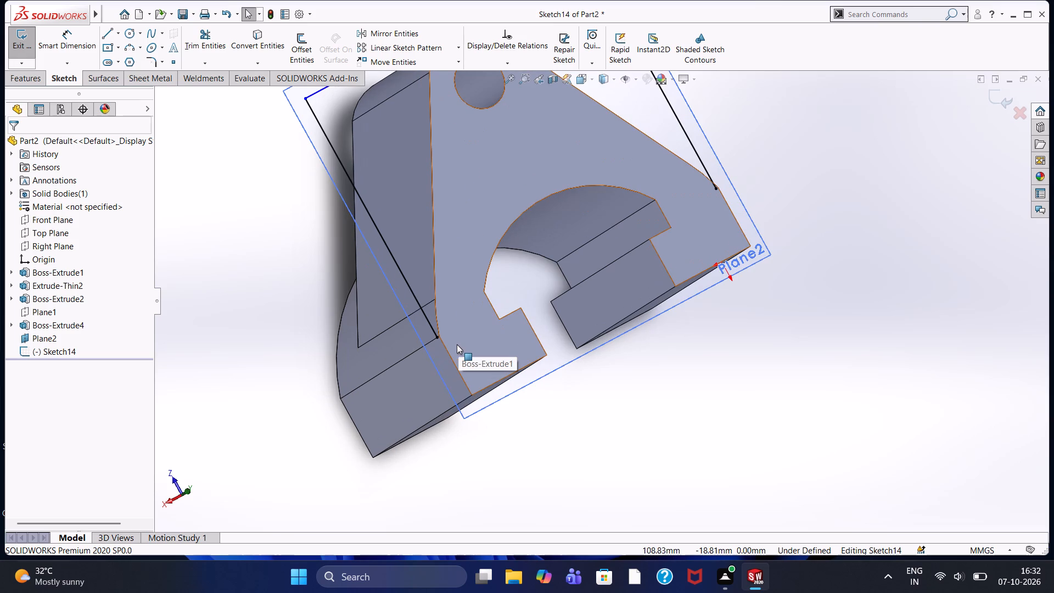
scroll(457, 340, up, 2)
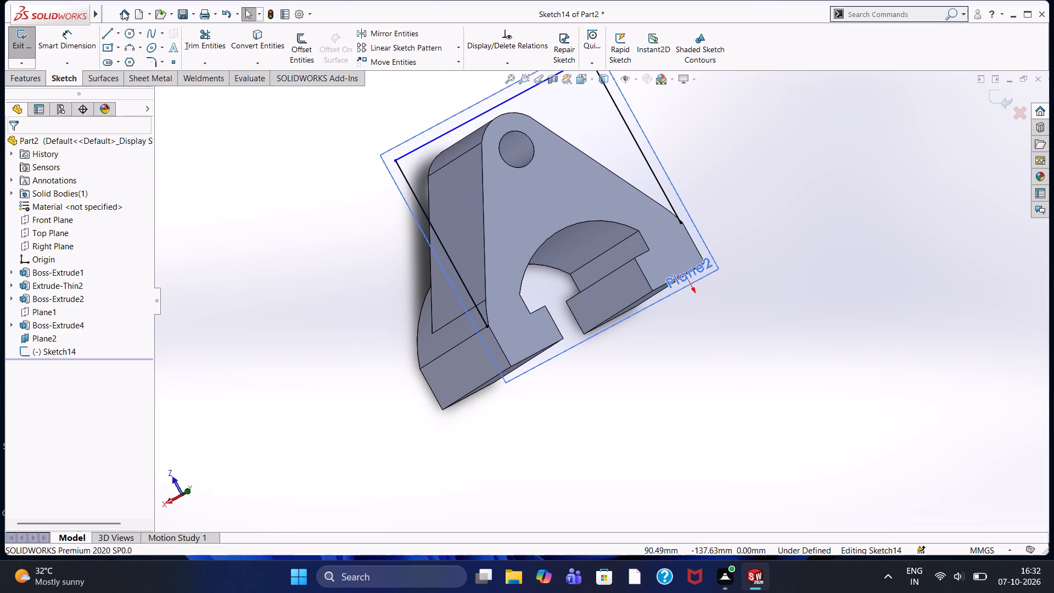
Close the three-line profile with a 130 mm horizontal line joining the lower endpoints of the two vertical lines.
click(106, 33)
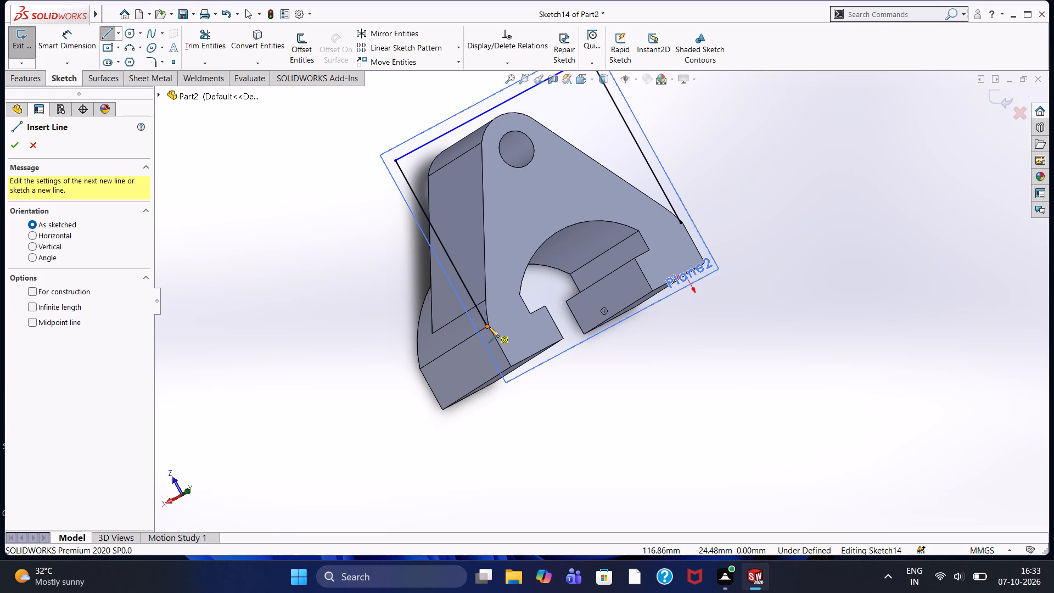
click(489, 327)
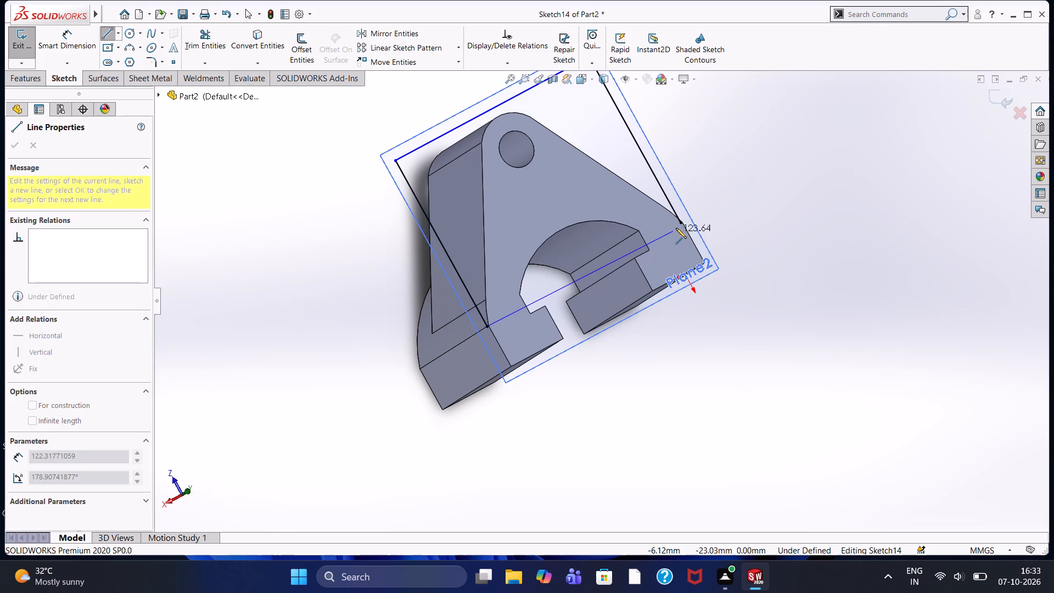
click(684, 223)
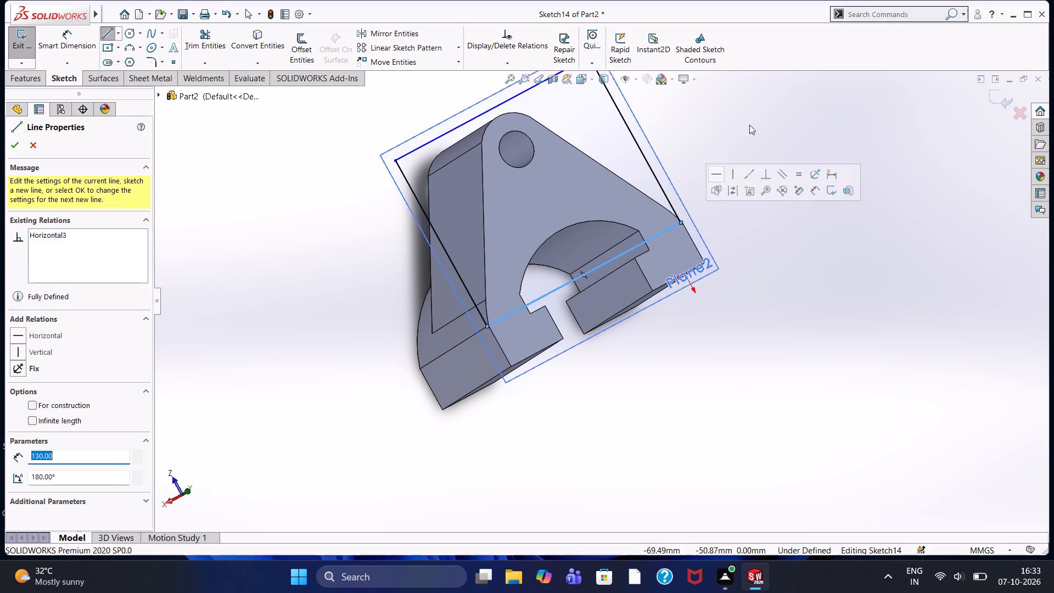
right_click(756, 124)
click(768, 131)
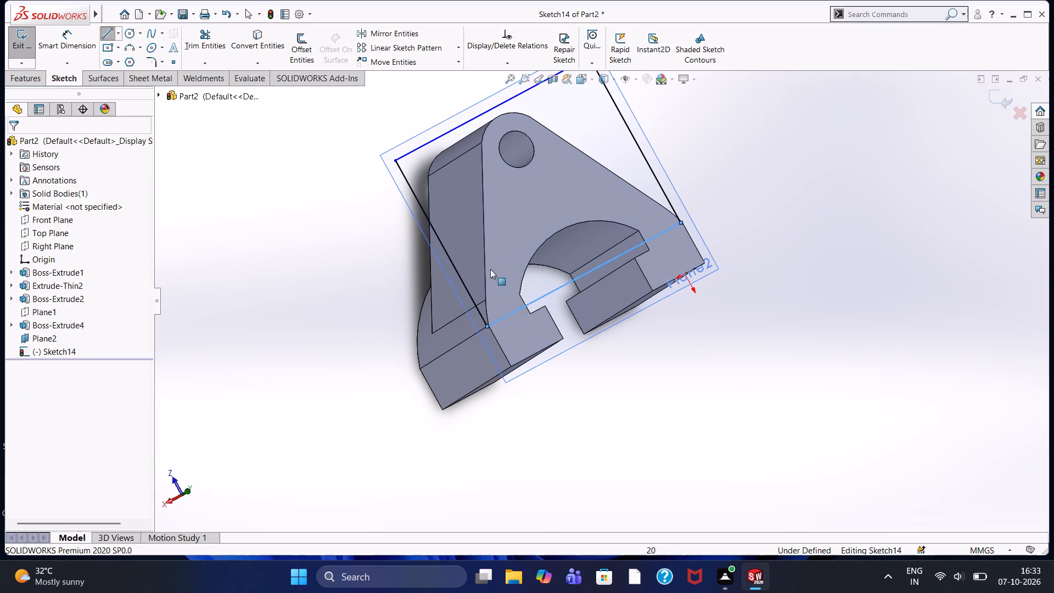
Extrude the closed rectangular profile as a solid, Blind 18 mm in the reversed direction toward the lug, with the result merged.
middle_drag(279, 314, 329, 330)
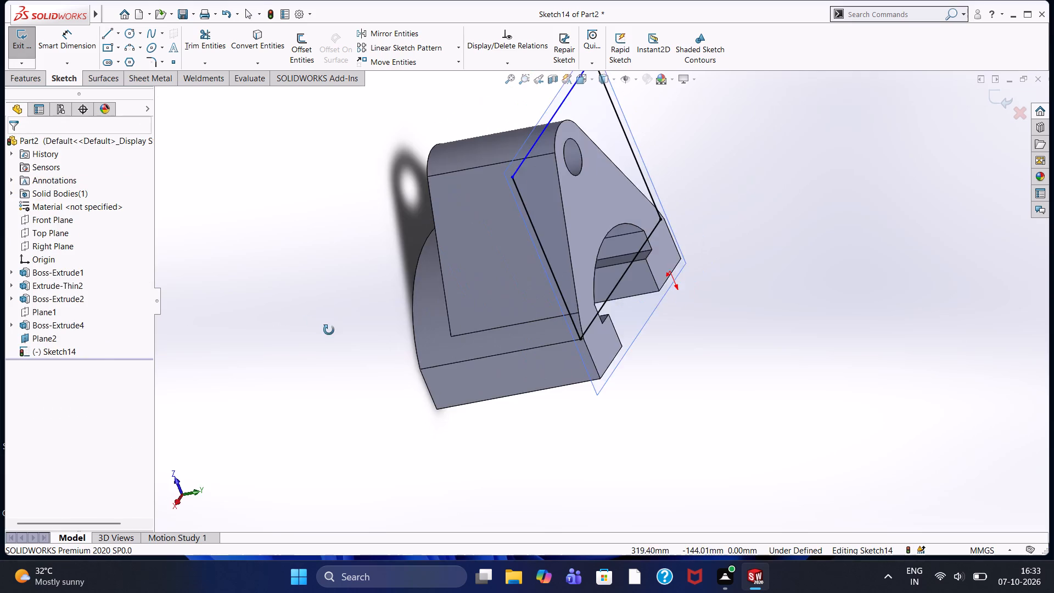
middle_drag(329, 330, 374, 338)
scroll(374, 338, down, 1)
scroll(374, 338, up, 1)
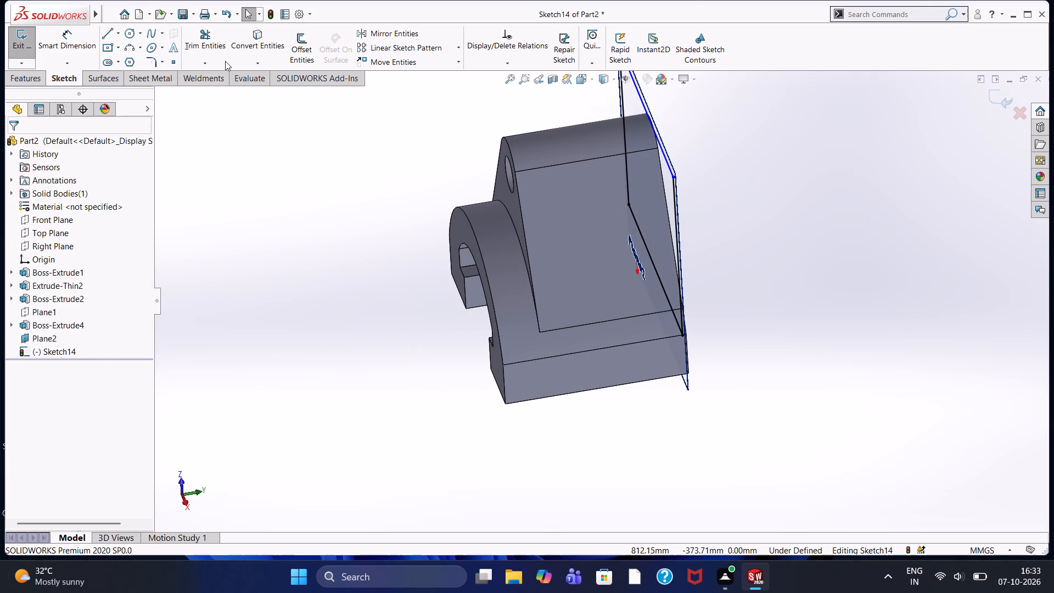
scroll(1053, 0, up, 1)
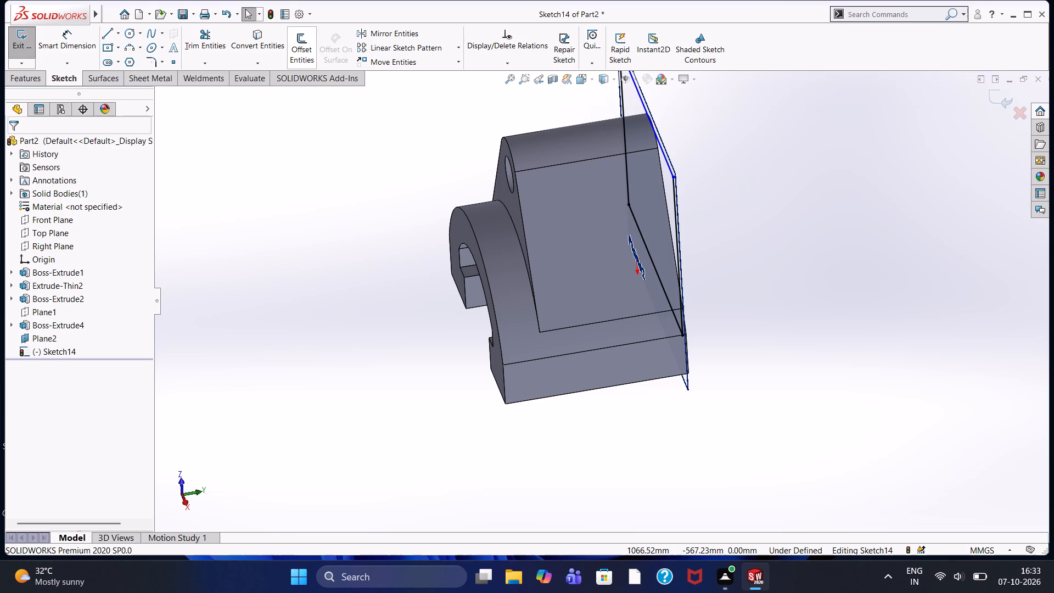
click(30, 82)
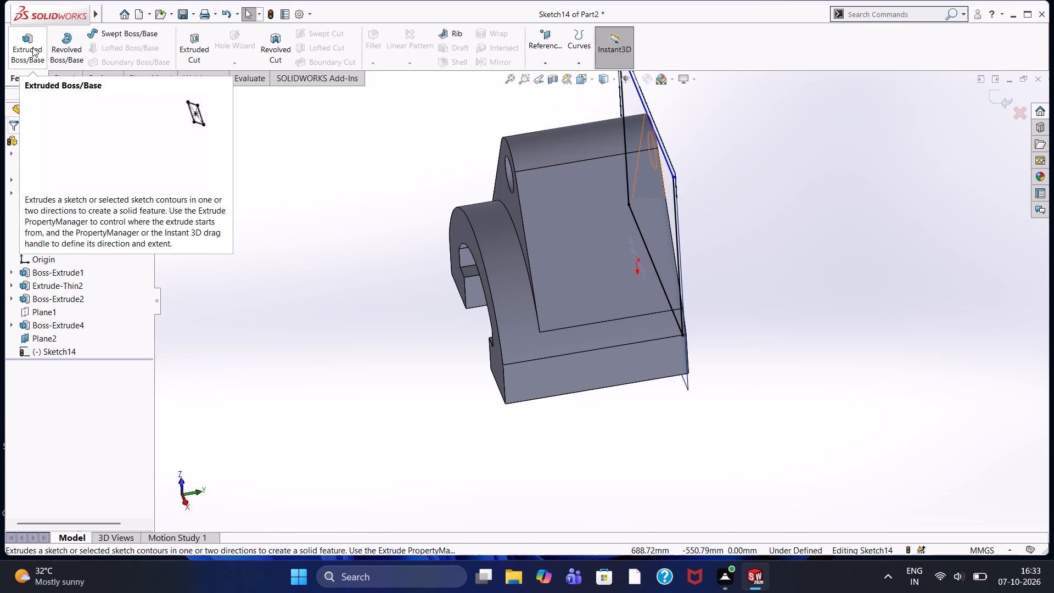
click(32, 47)
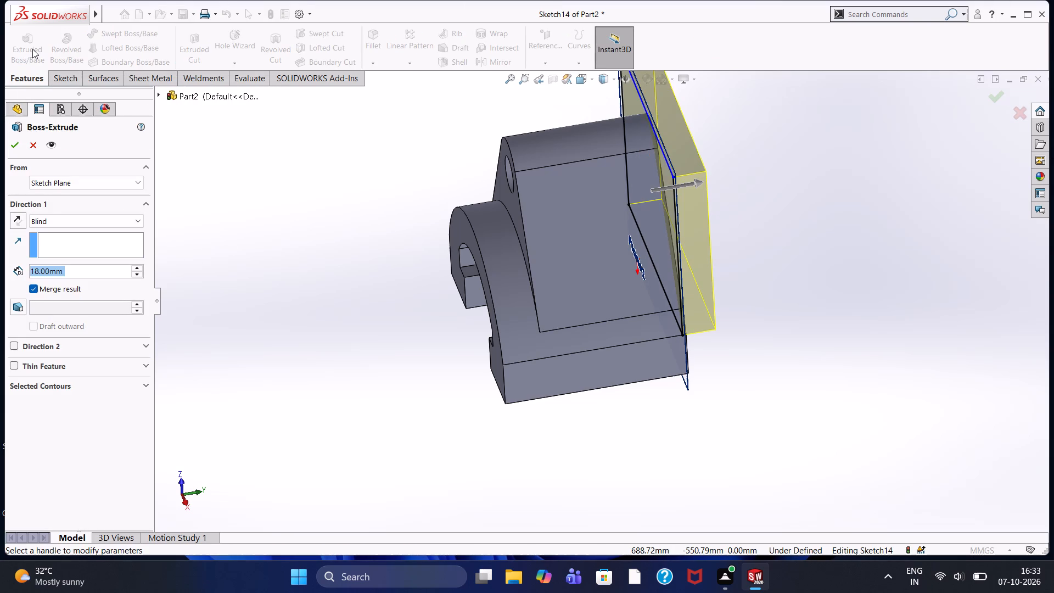
click(15, 226)
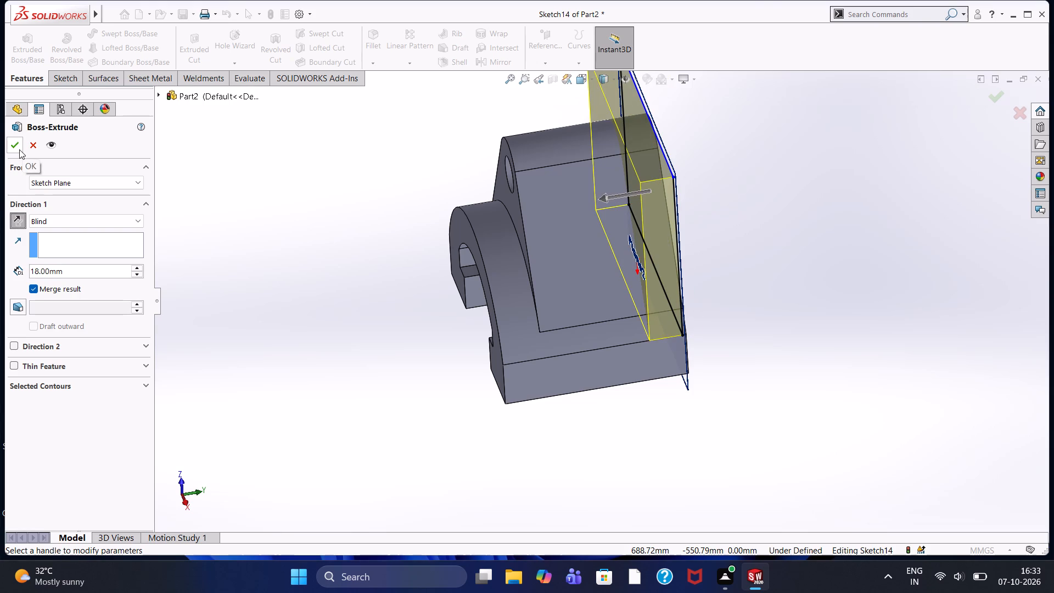
click(19, 149)
click(507, 183)
middle_drag(410, 161, 478, 167)
key(Escape)
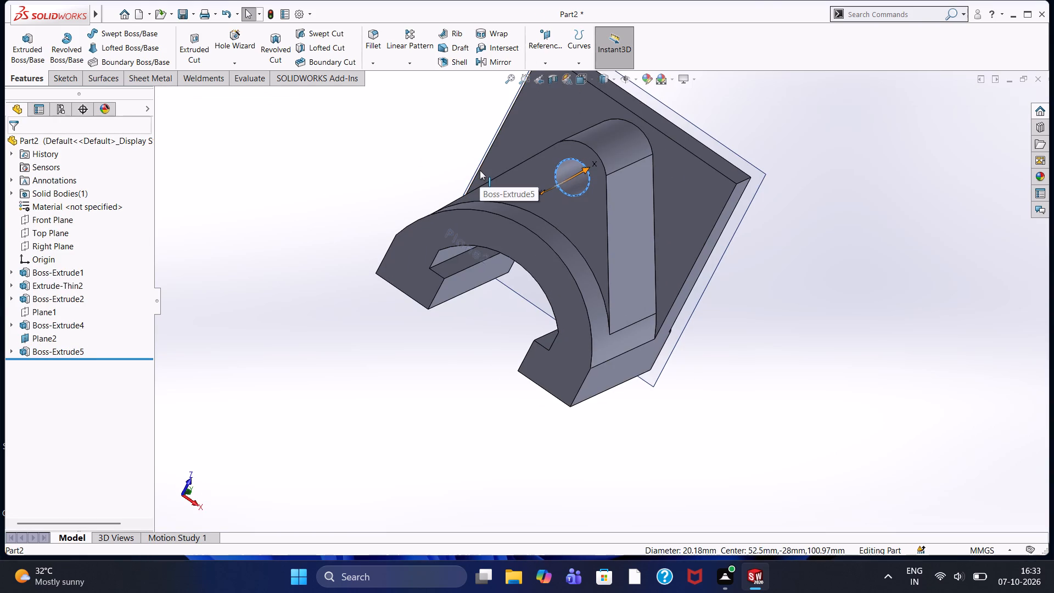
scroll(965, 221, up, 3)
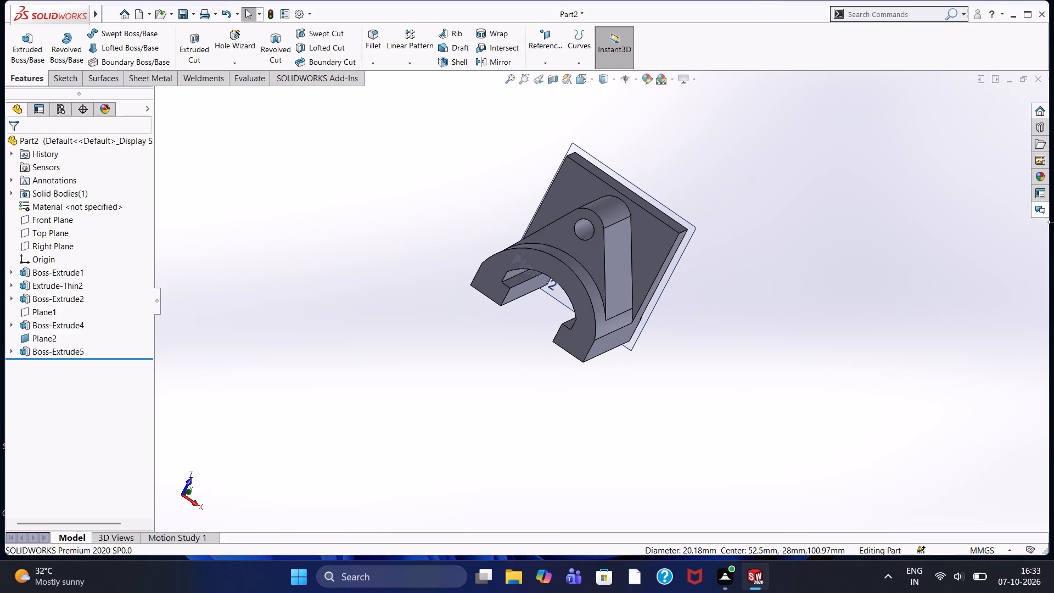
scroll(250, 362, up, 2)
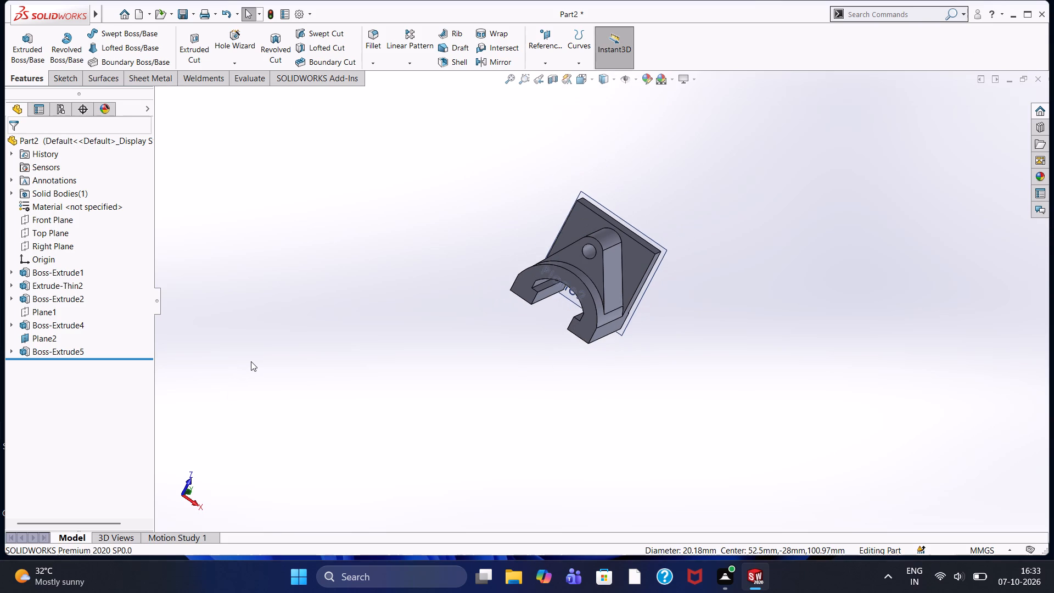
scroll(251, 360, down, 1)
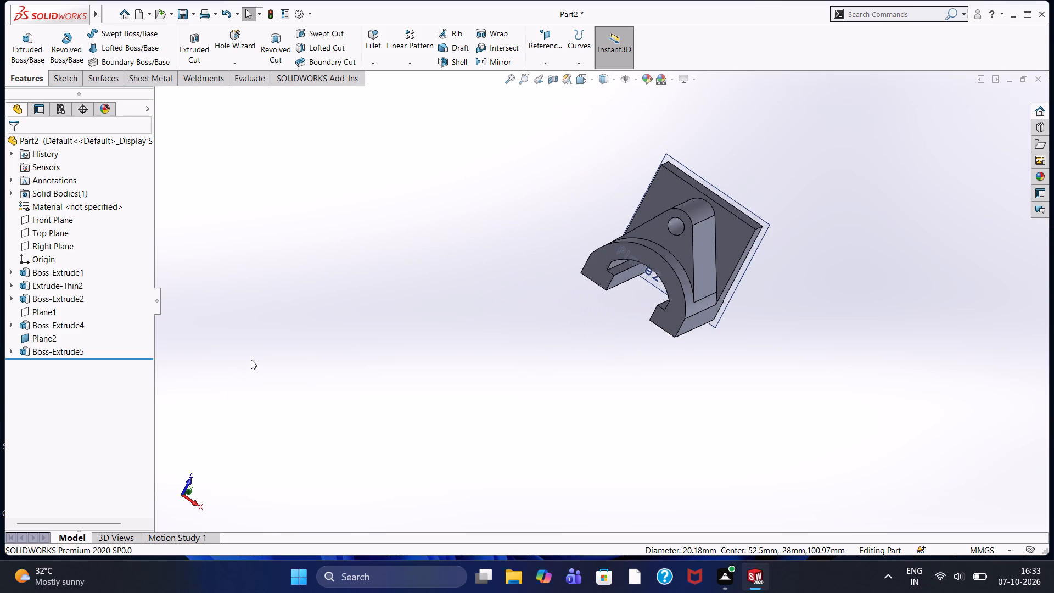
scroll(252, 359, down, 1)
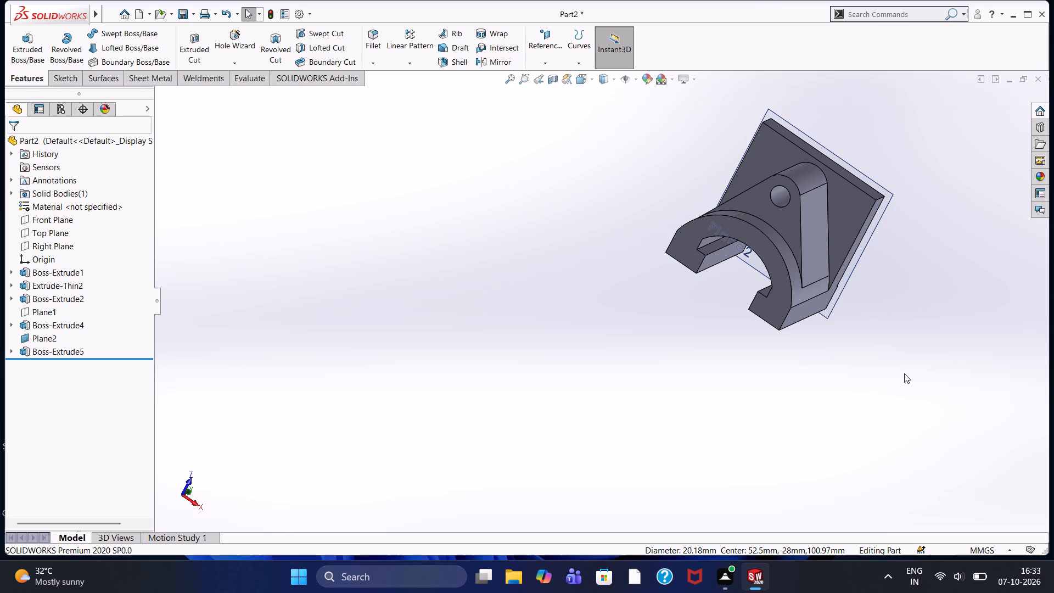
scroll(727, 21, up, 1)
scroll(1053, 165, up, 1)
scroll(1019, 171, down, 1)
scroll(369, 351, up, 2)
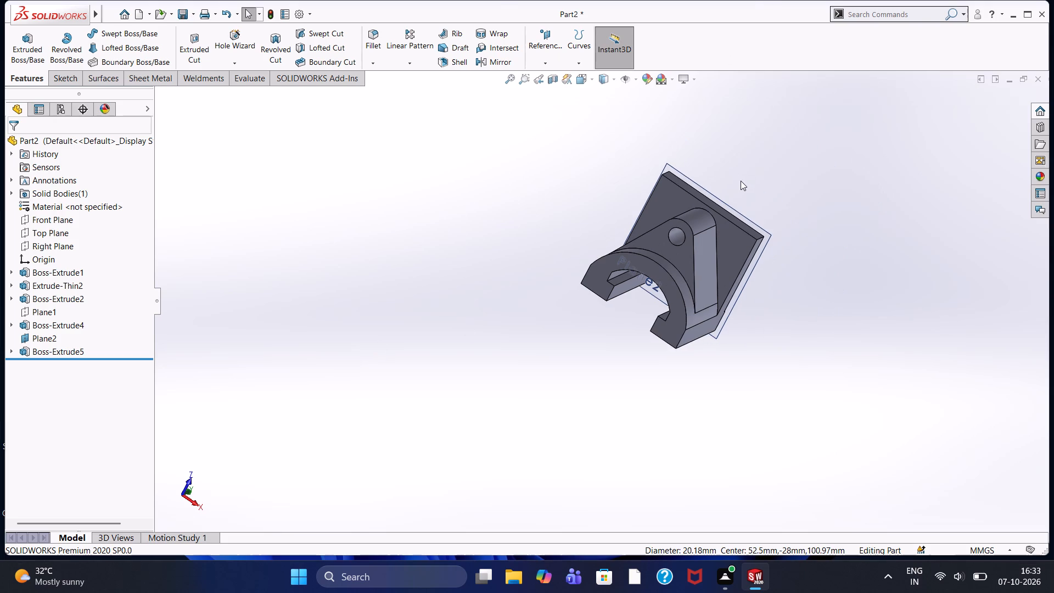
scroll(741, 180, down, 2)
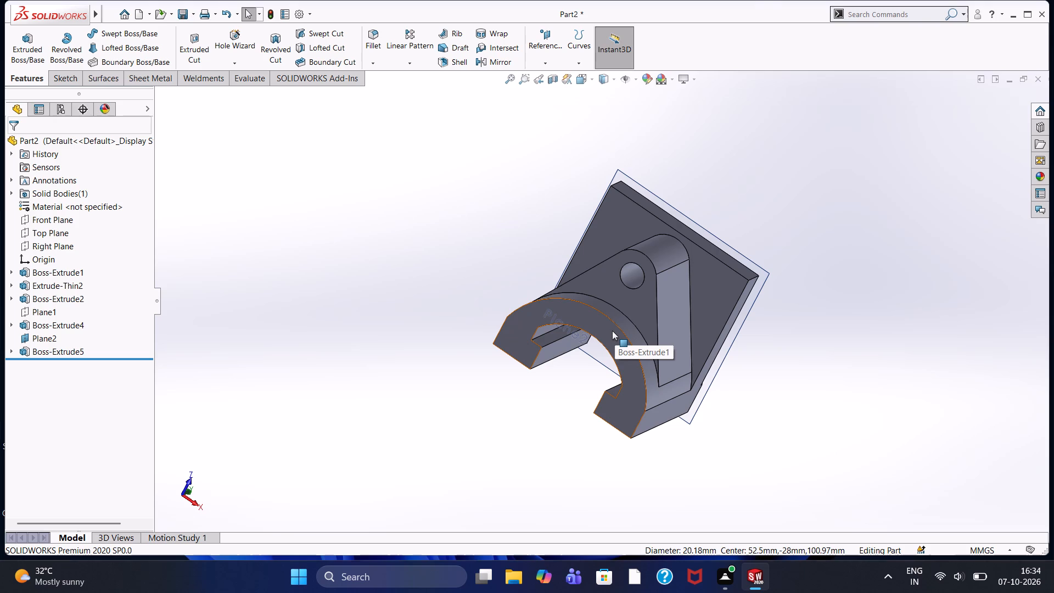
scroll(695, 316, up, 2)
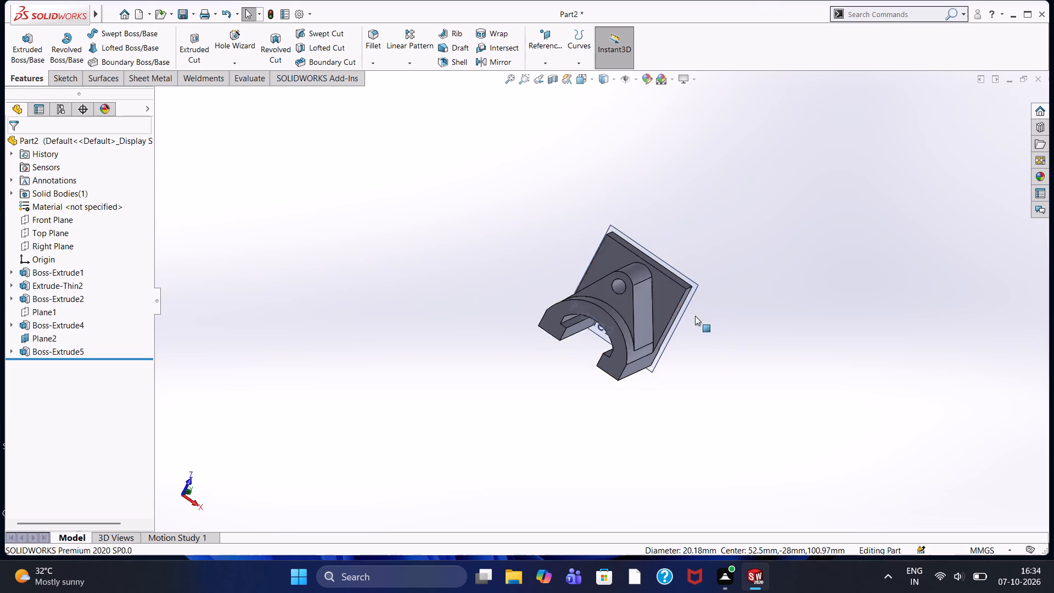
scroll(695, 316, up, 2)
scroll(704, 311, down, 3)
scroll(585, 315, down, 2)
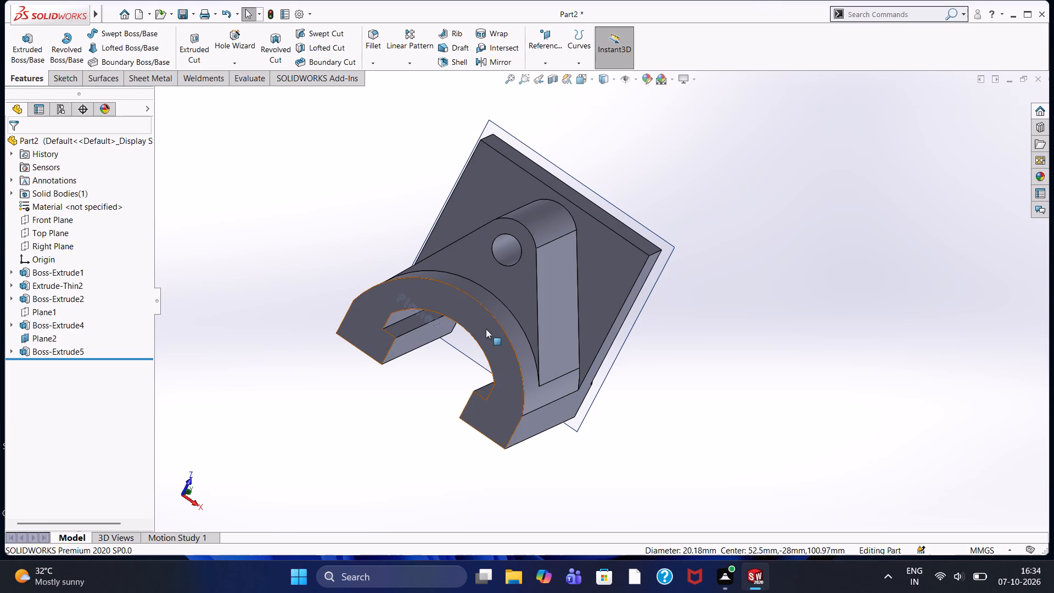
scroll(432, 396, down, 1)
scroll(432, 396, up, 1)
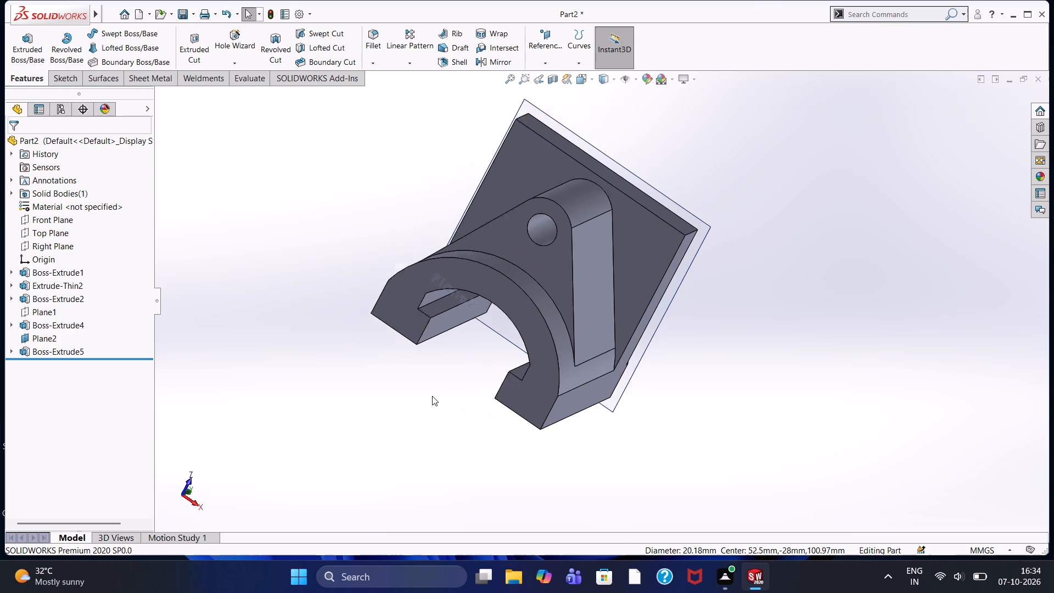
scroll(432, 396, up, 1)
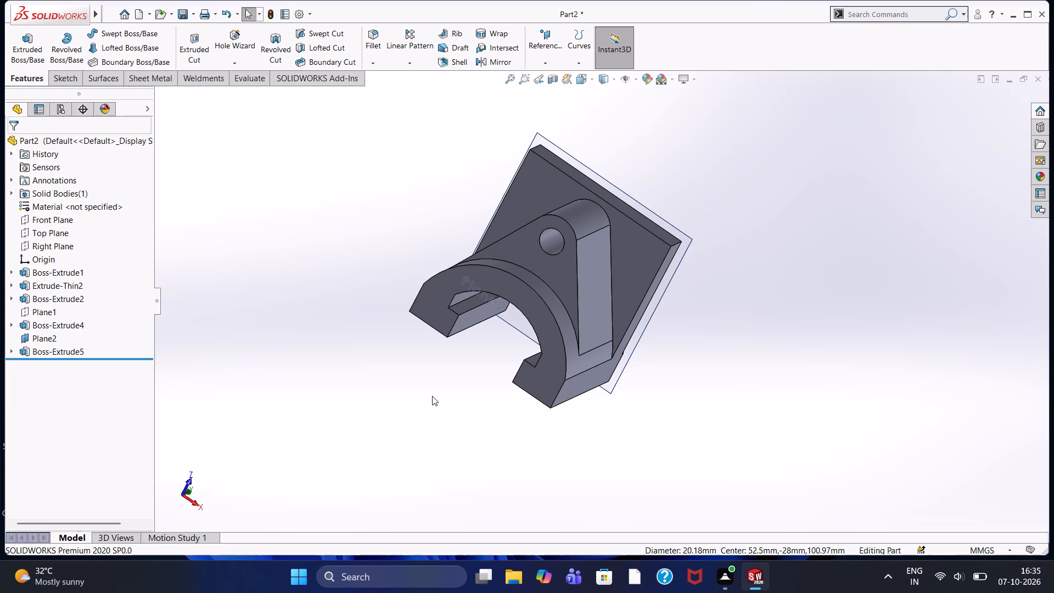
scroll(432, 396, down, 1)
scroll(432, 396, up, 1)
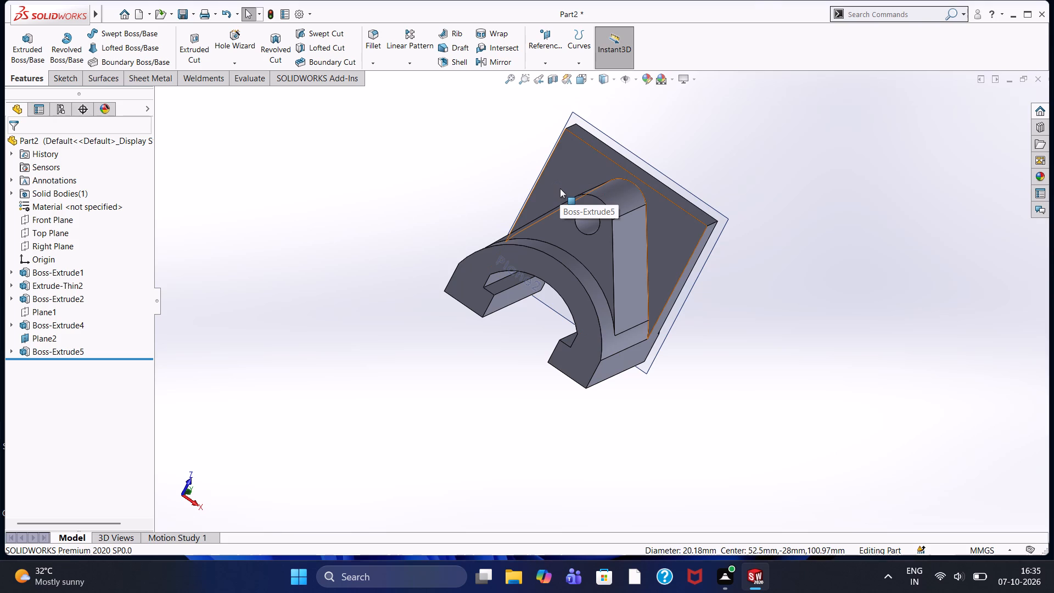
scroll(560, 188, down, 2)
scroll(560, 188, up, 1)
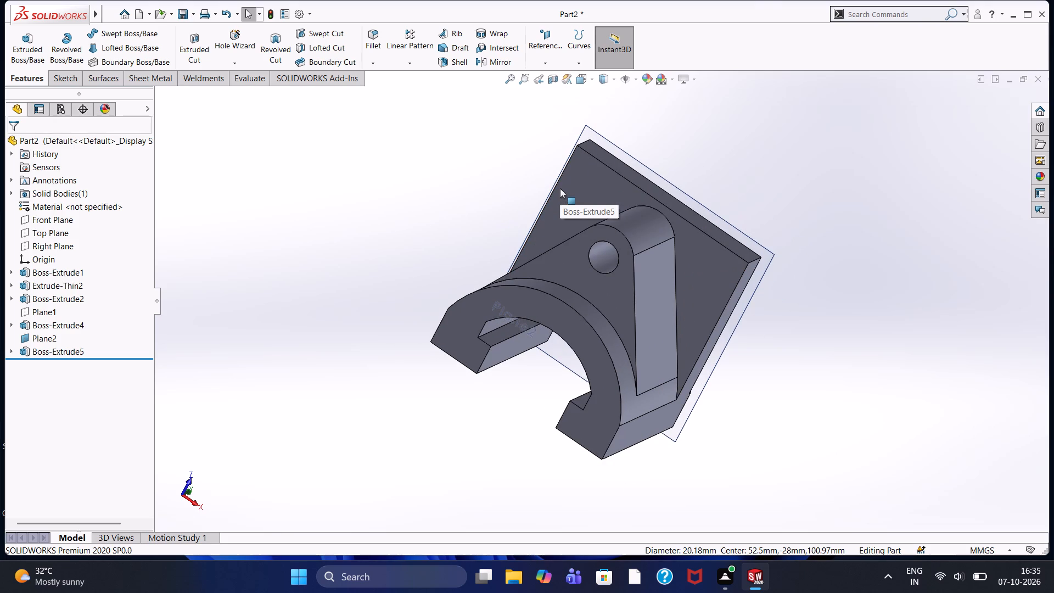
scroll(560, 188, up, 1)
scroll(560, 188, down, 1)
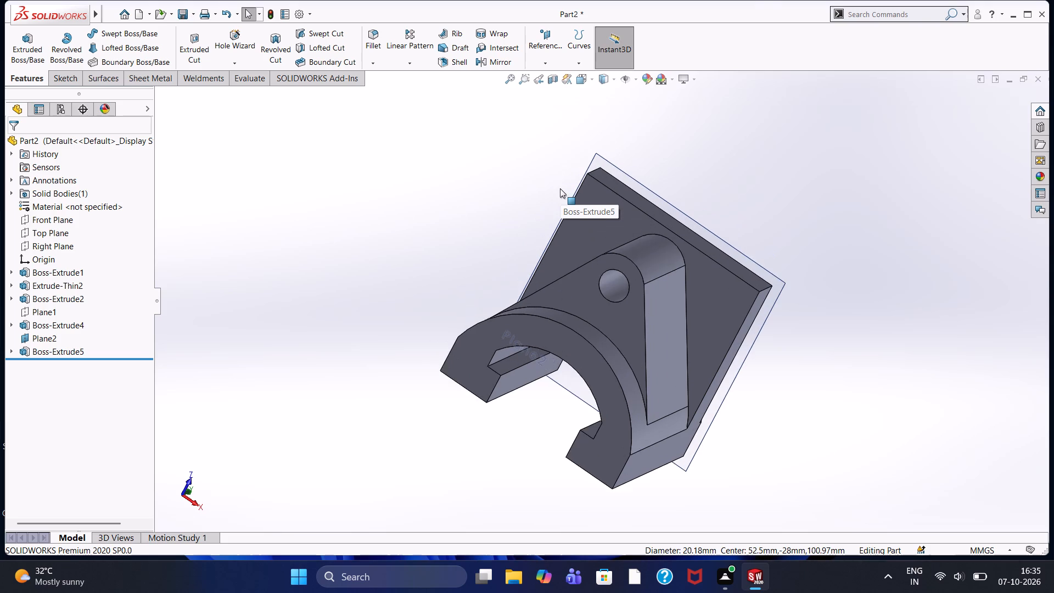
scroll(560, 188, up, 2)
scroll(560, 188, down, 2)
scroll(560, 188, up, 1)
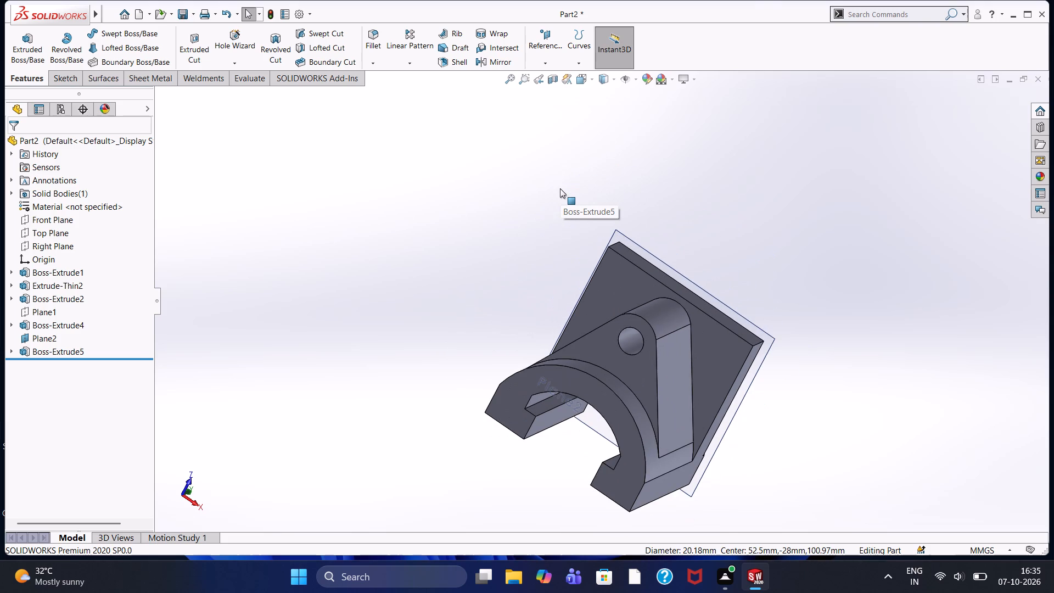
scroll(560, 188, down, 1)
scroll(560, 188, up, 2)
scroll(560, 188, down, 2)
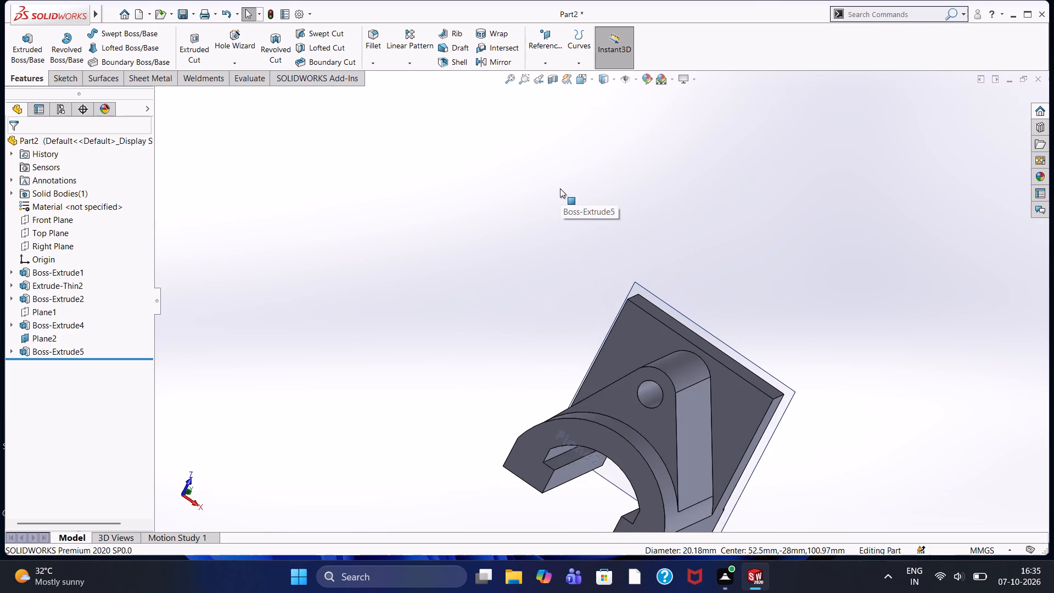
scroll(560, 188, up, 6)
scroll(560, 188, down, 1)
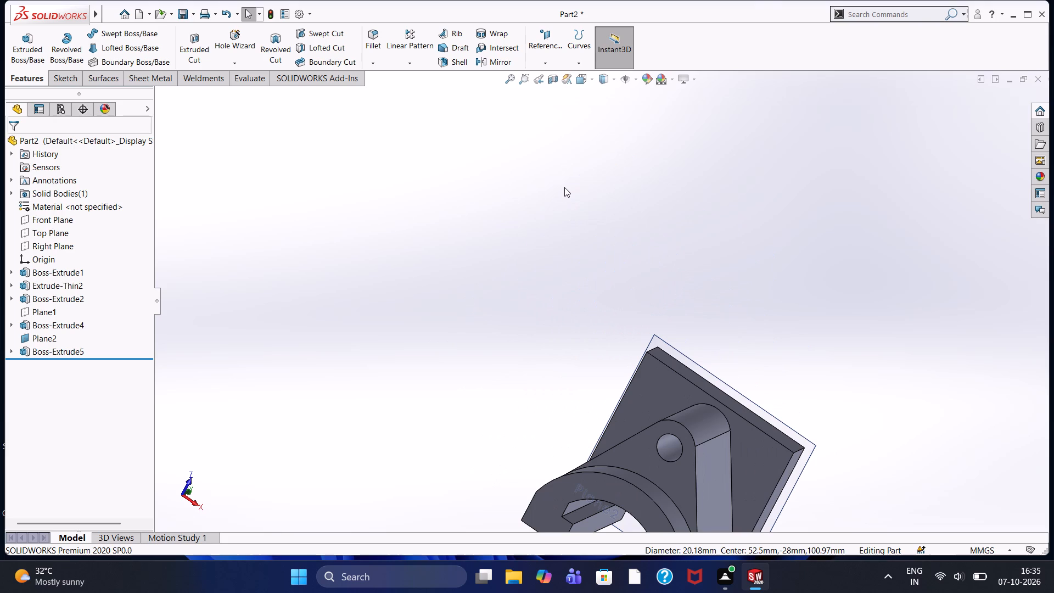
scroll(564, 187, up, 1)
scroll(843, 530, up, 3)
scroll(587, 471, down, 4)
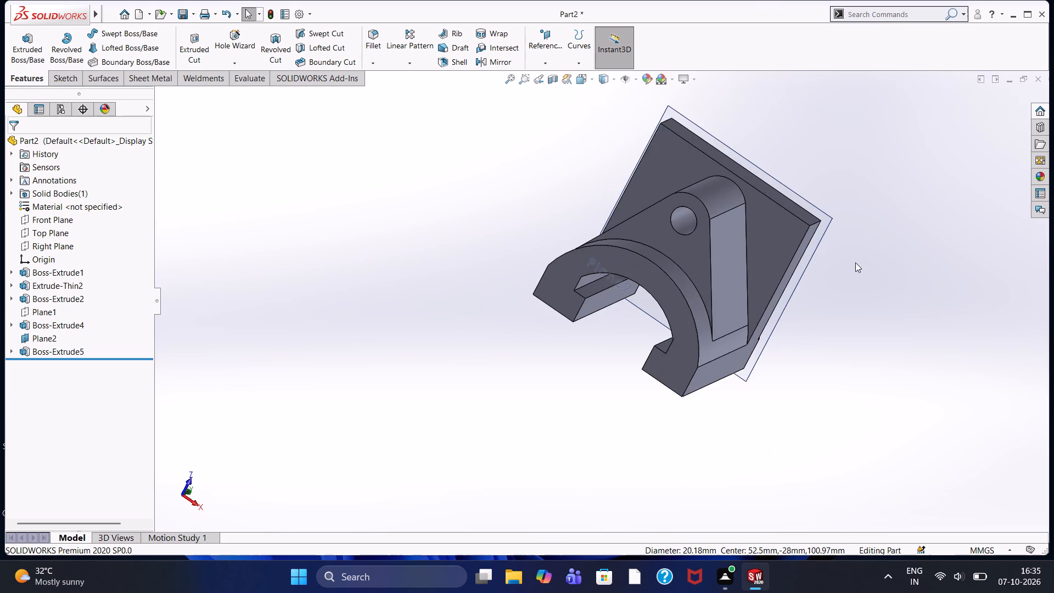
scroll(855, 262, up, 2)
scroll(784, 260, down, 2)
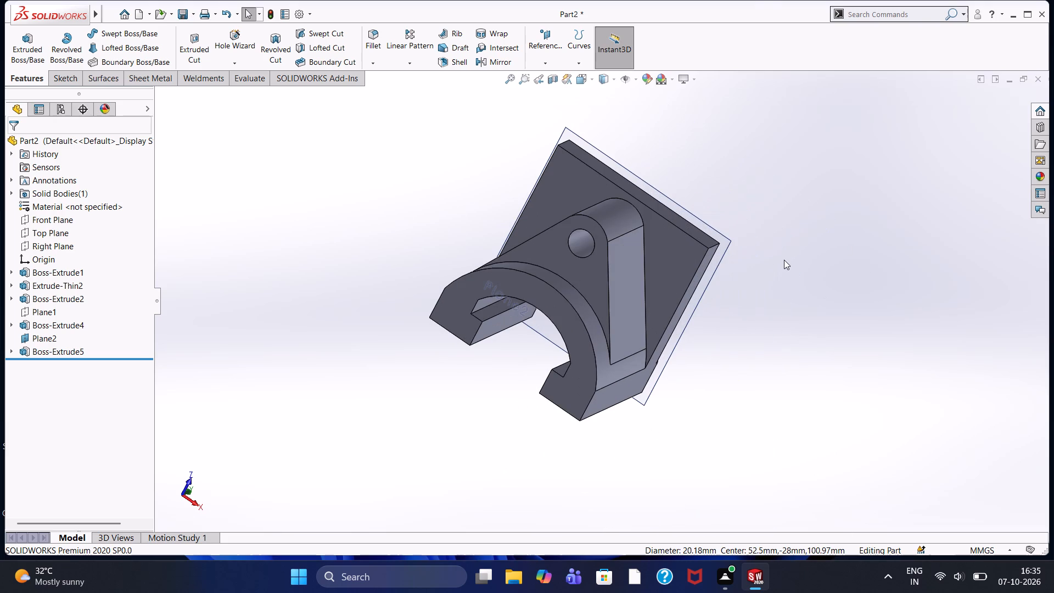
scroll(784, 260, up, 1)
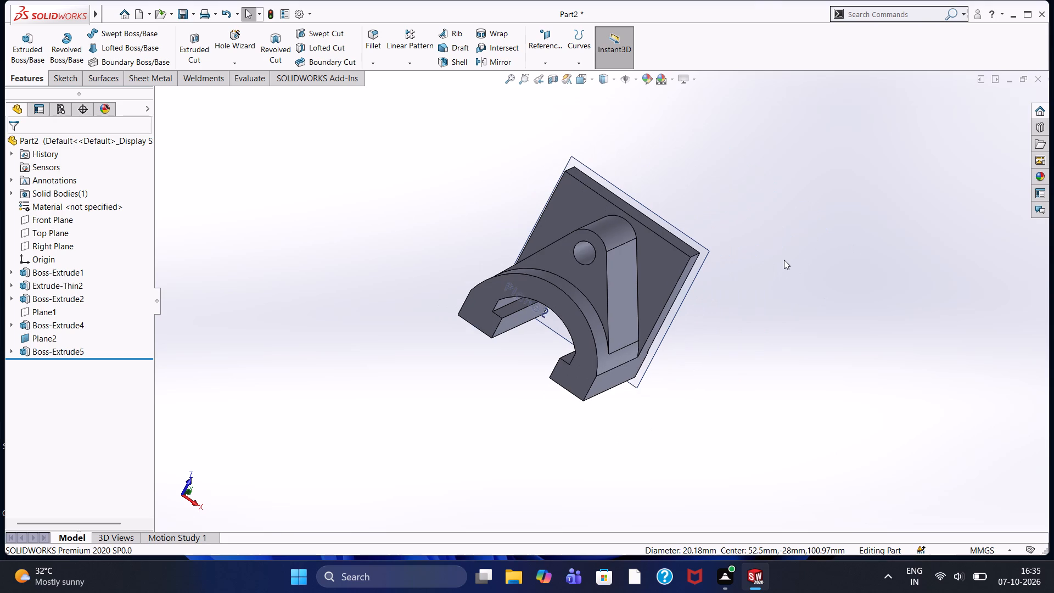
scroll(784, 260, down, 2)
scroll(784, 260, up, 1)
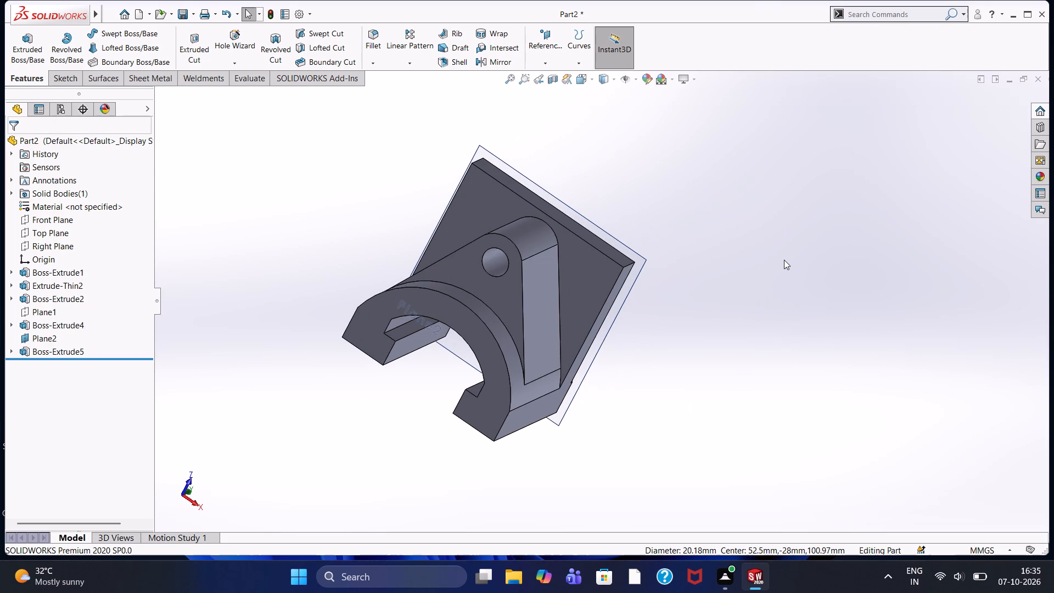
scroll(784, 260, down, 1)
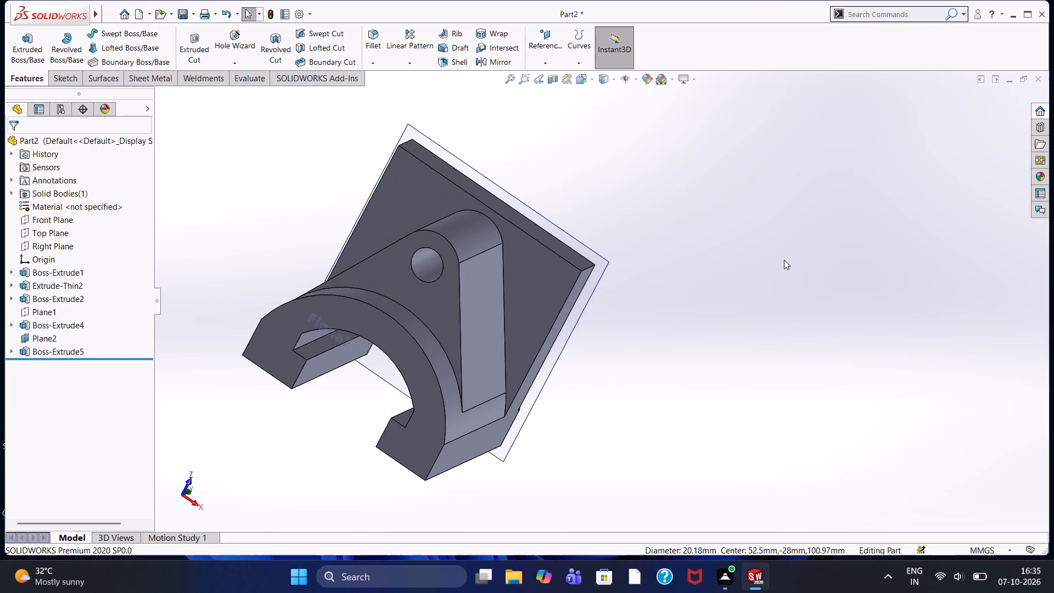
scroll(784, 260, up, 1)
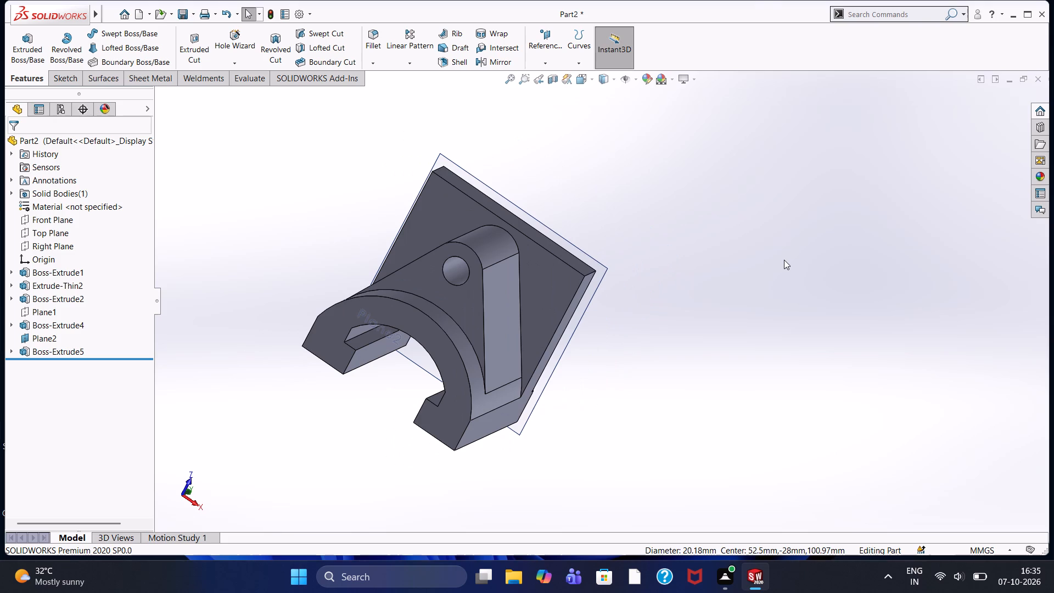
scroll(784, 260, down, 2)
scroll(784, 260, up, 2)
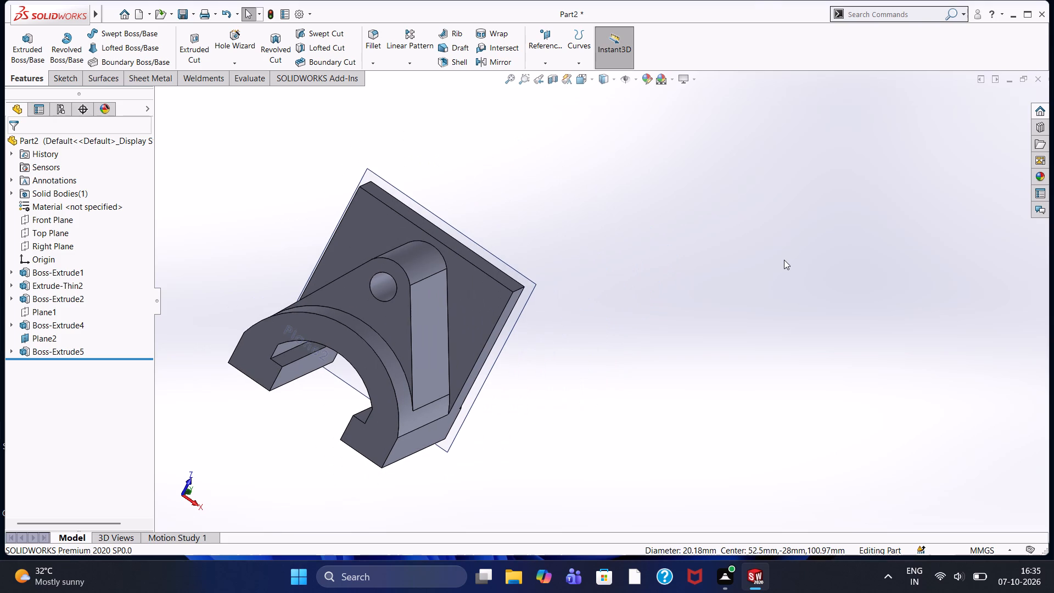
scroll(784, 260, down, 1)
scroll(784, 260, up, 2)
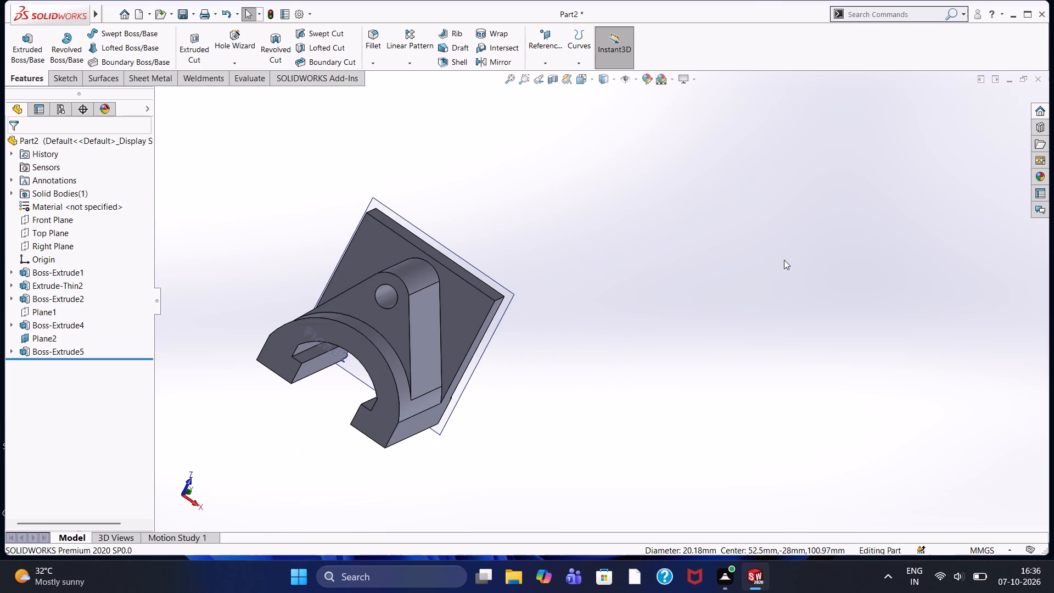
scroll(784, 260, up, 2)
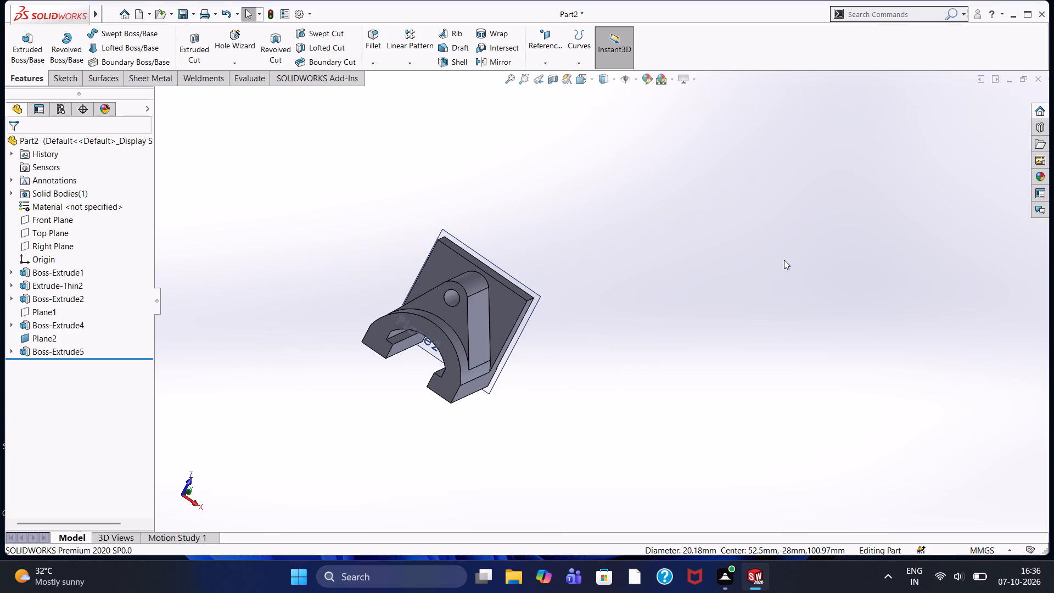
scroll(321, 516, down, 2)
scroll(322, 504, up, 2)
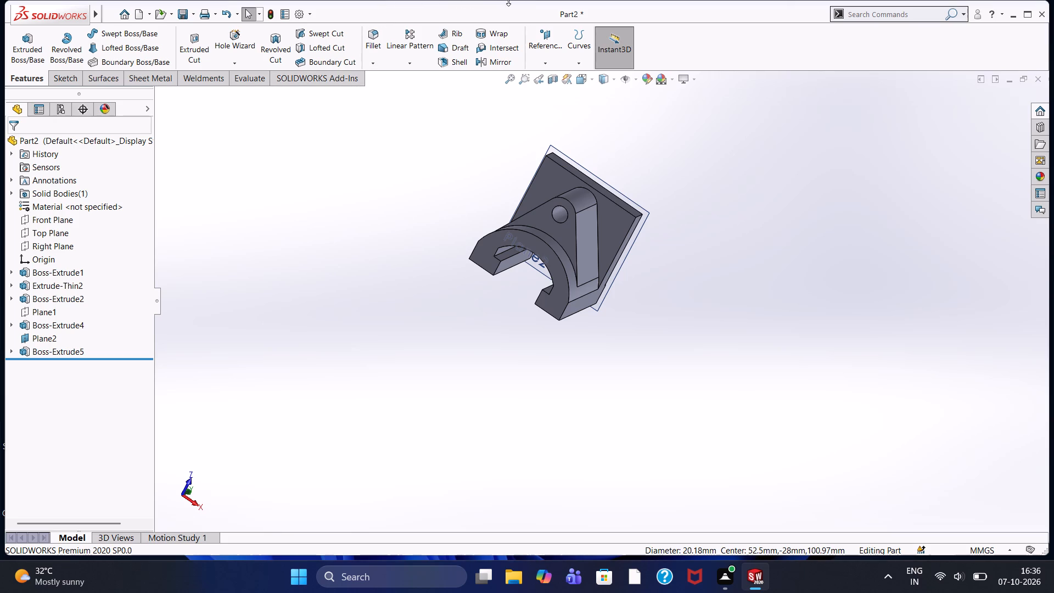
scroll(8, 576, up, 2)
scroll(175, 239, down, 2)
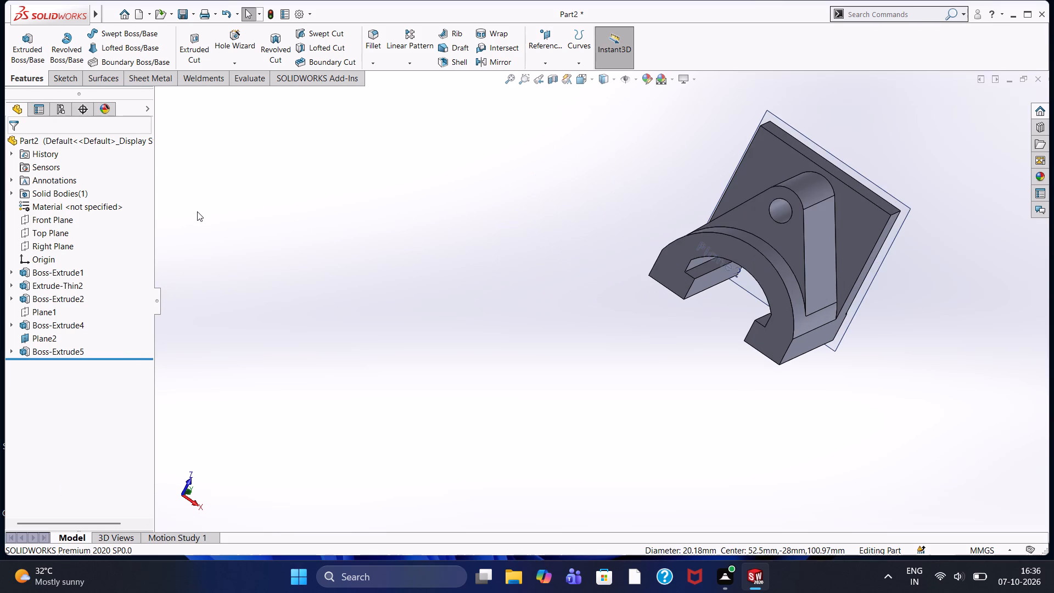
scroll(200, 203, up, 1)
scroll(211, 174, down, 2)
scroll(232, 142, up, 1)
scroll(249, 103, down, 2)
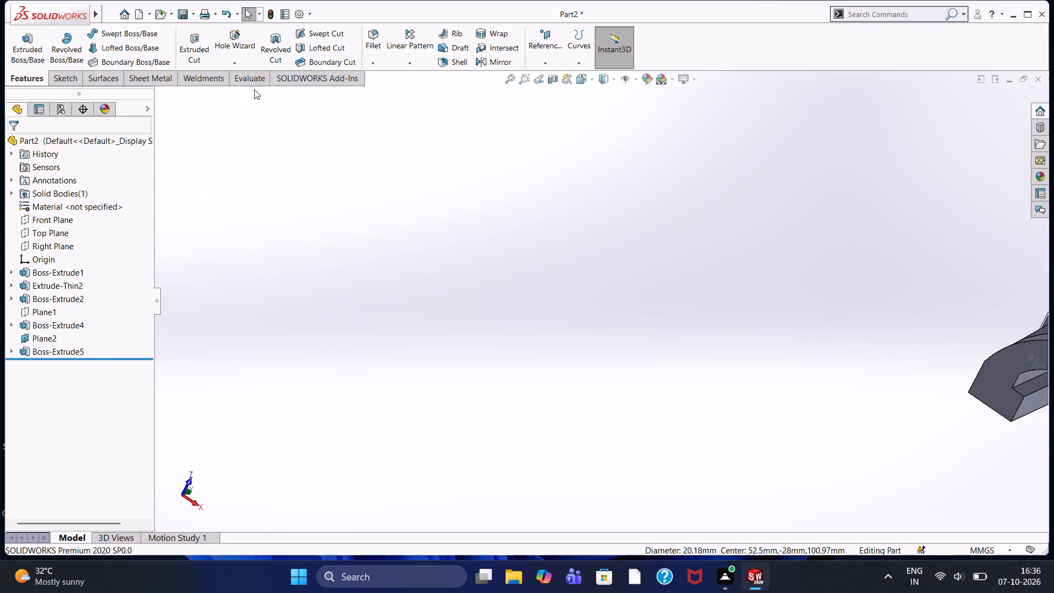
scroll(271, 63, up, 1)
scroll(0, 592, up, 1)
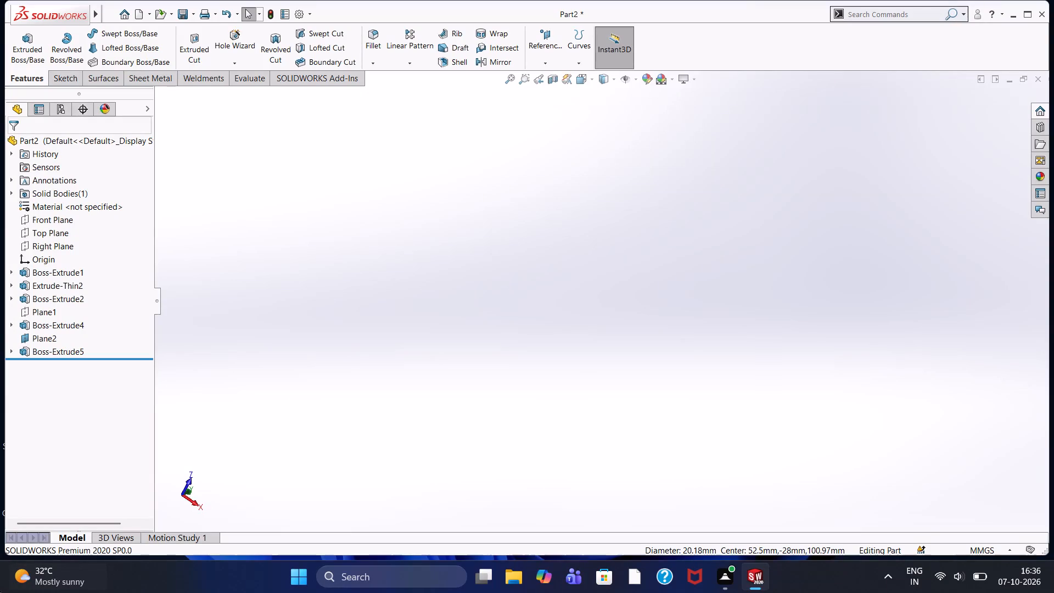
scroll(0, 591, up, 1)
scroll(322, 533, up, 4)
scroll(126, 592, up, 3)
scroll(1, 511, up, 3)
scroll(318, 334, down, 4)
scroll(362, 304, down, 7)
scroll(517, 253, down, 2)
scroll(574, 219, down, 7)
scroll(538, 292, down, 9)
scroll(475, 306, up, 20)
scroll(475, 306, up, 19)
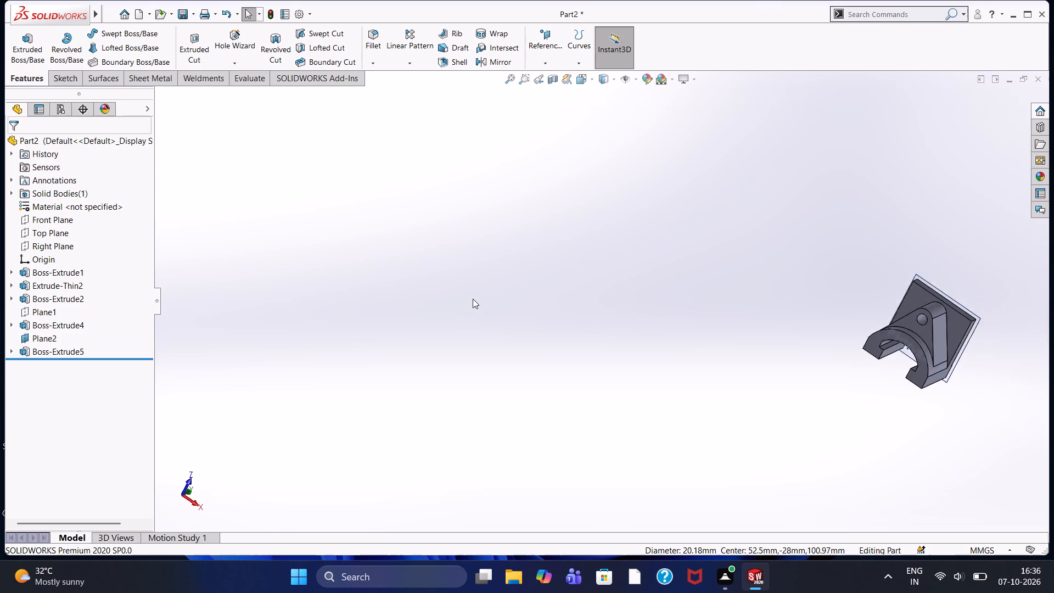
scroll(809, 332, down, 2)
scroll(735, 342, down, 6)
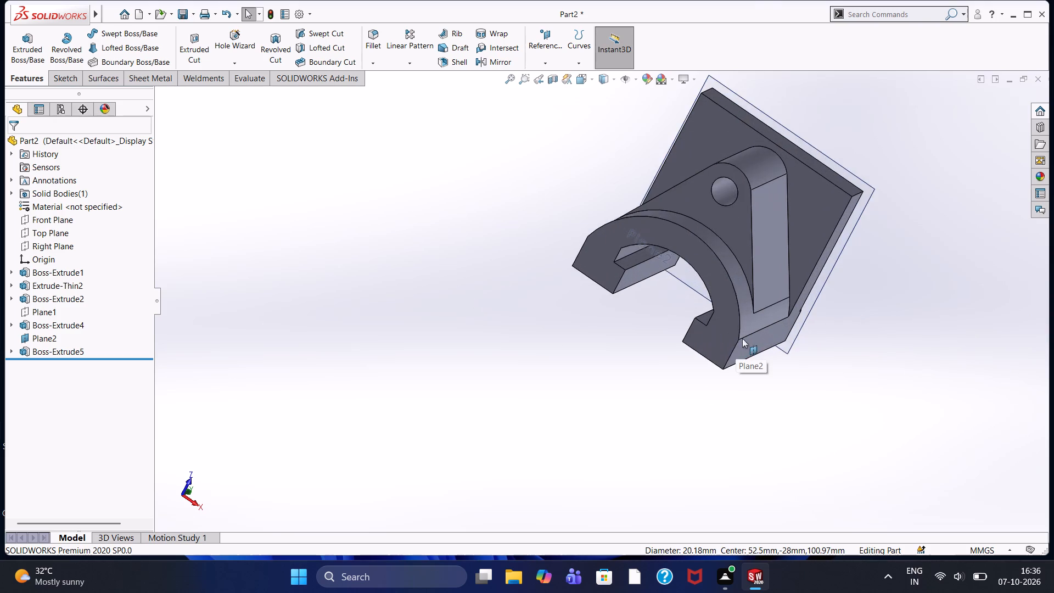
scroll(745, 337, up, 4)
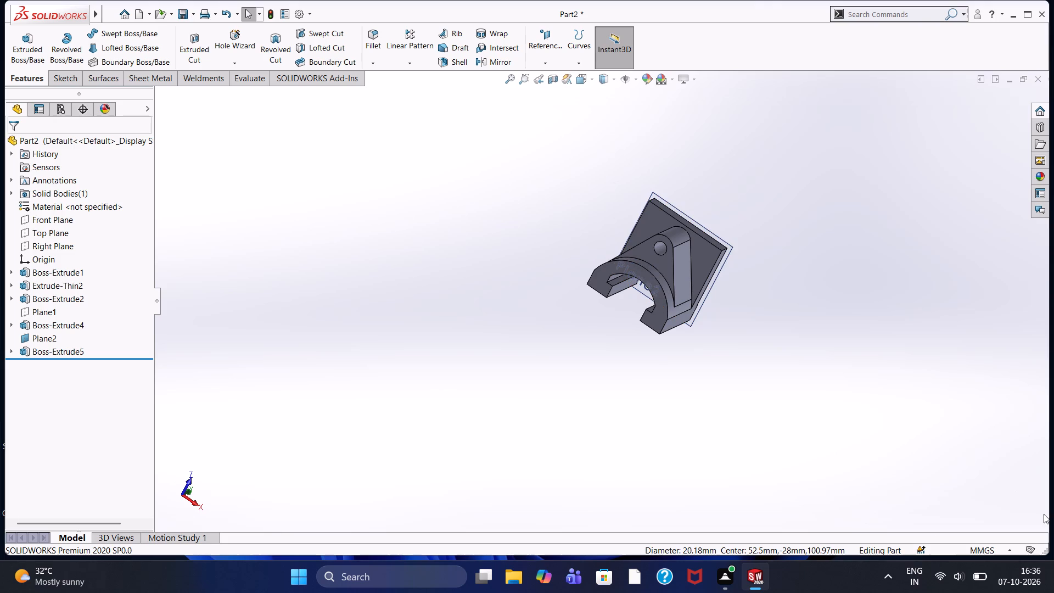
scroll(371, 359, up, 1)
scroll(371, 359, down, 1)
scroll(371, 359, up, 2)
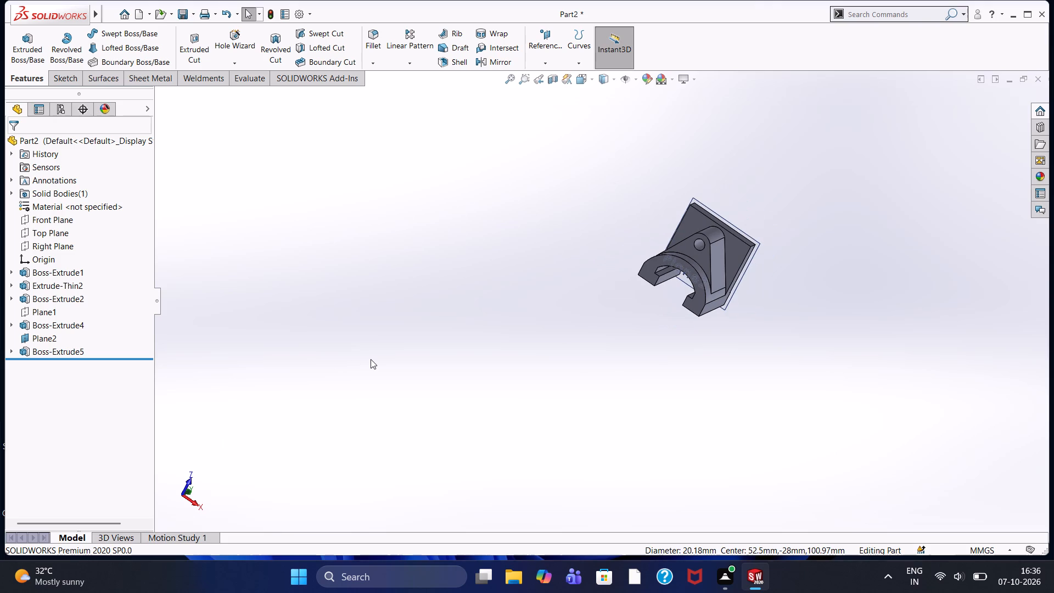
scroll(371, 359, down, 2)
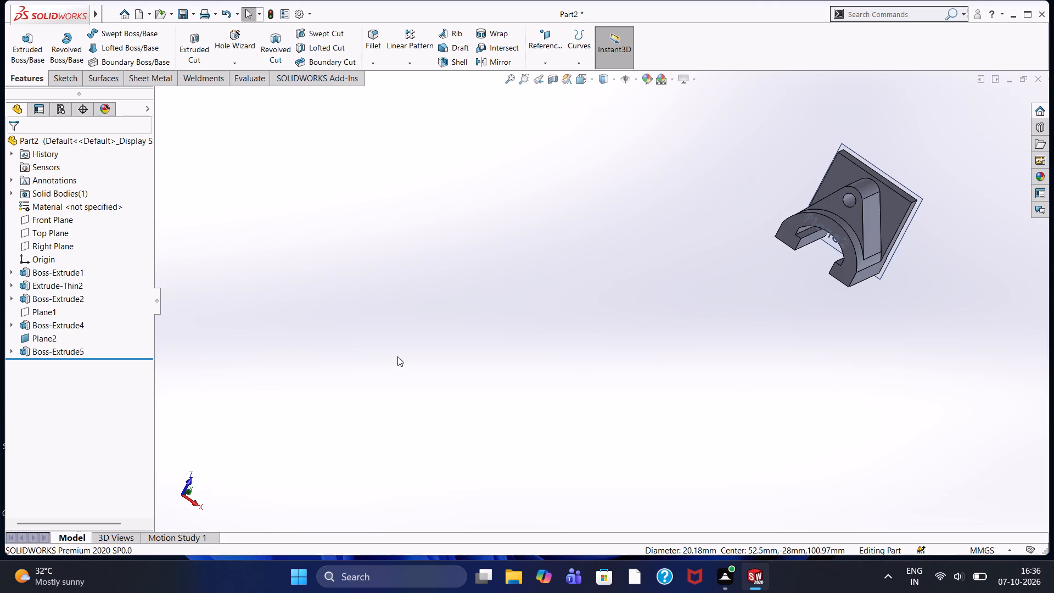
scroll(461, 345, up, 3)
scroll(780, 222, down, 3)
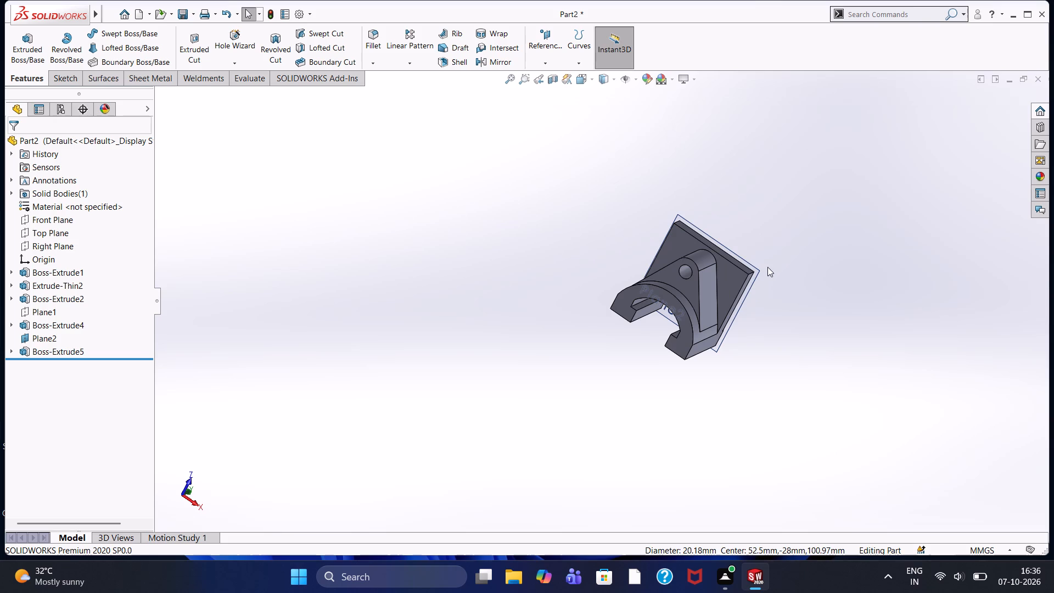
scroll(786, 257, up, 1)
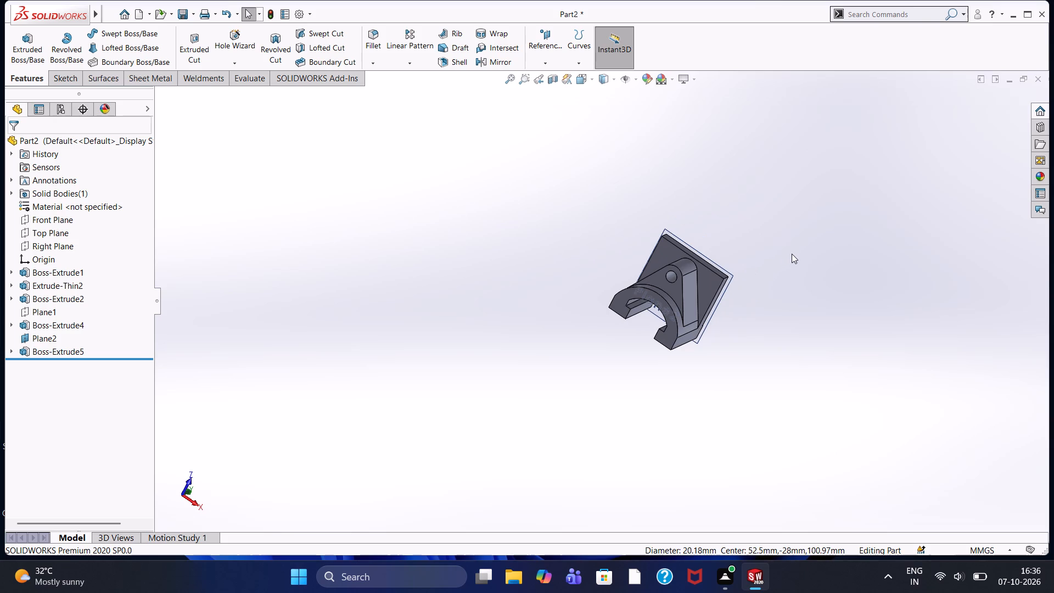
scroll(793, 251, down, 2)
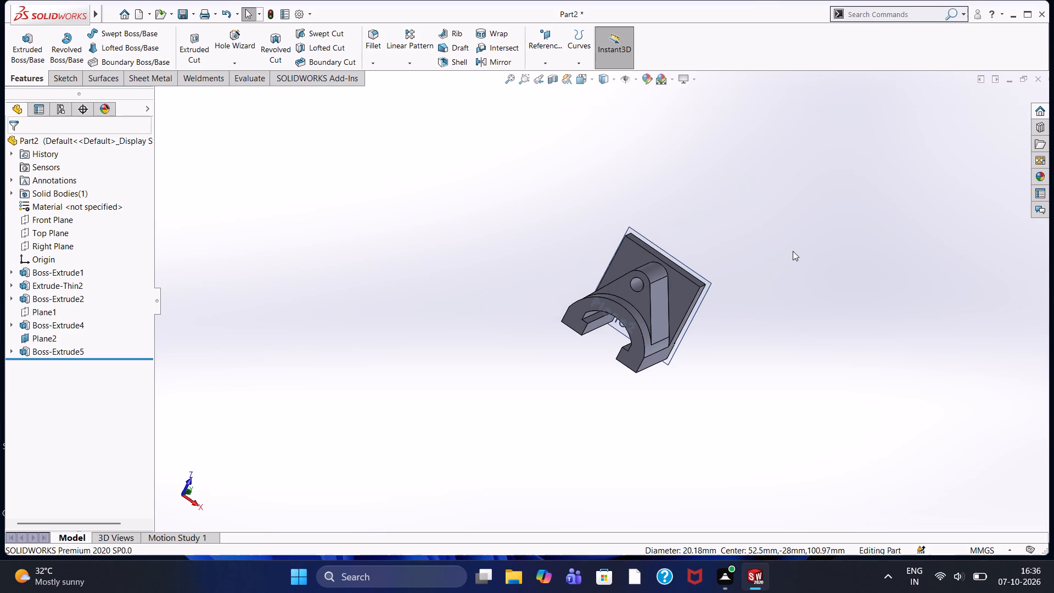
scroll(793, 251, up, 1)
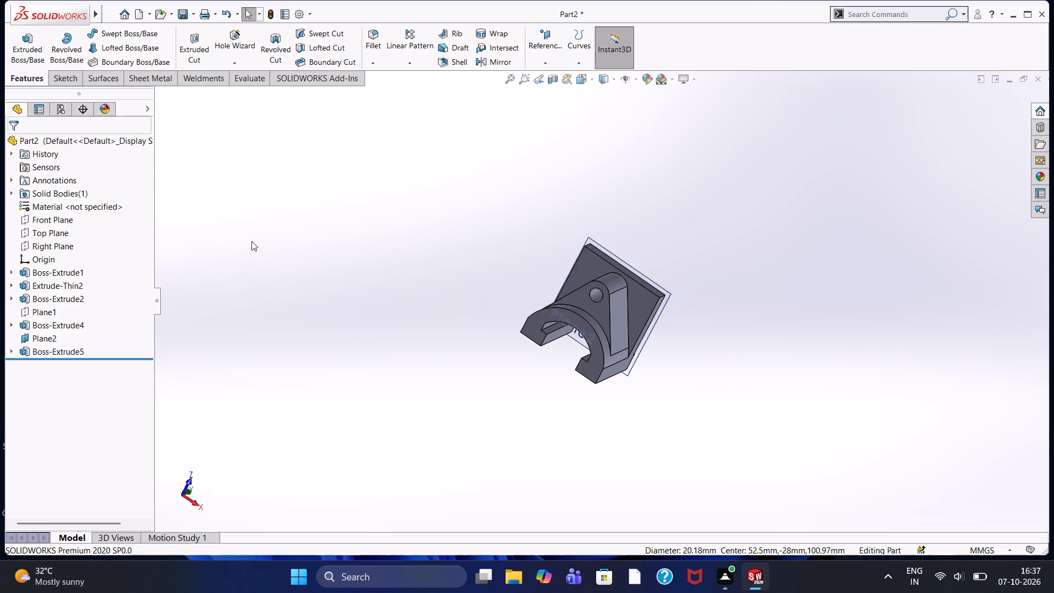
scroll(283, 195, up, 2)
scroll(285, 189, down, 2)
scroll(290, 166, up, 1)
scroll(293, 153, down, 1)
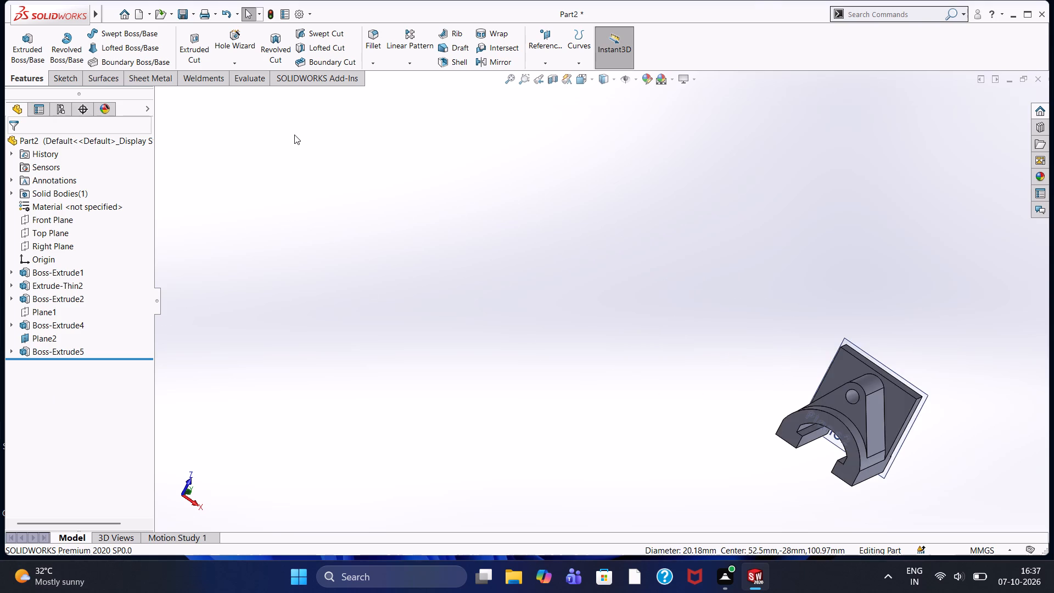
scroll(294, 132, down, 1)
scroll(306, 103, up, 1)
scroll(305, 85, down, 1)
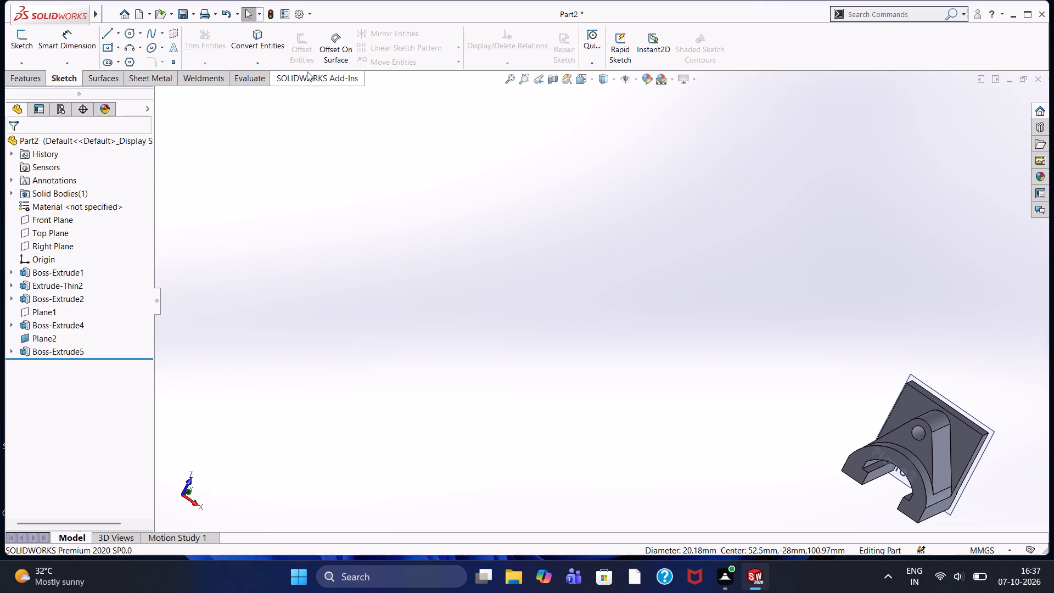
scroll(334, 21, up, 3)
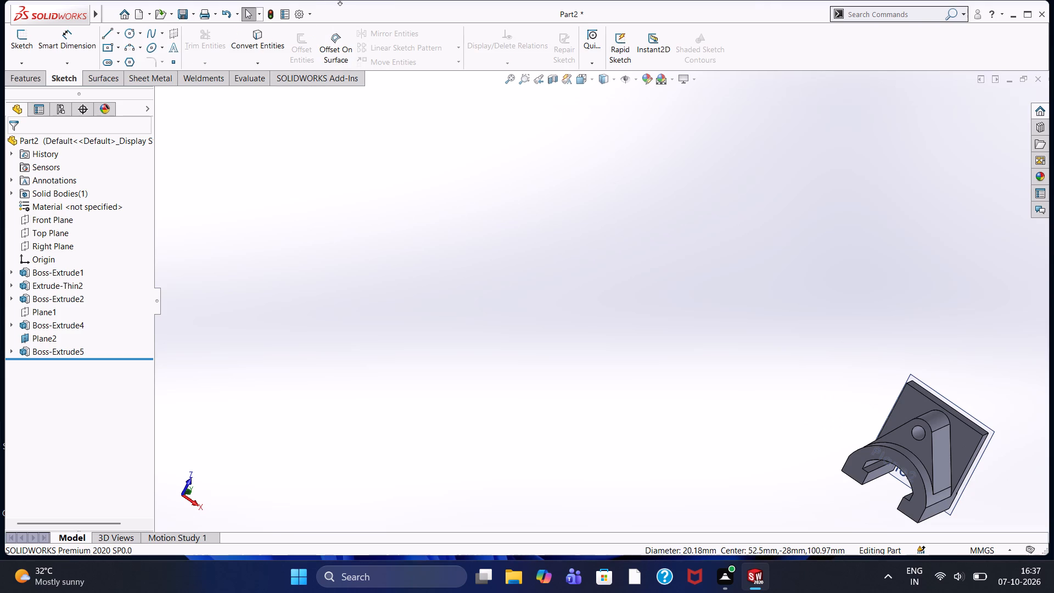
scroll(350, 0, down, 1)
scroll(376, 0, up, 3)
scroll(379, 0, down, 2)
Examine the 18 mm back plate together with the lug, arch and blocks at different zoom levels and from the front.
scroll(1053, 96, up, 4)
scroll(952, 456, down, 5)
scroll(981, 500, up, 3)
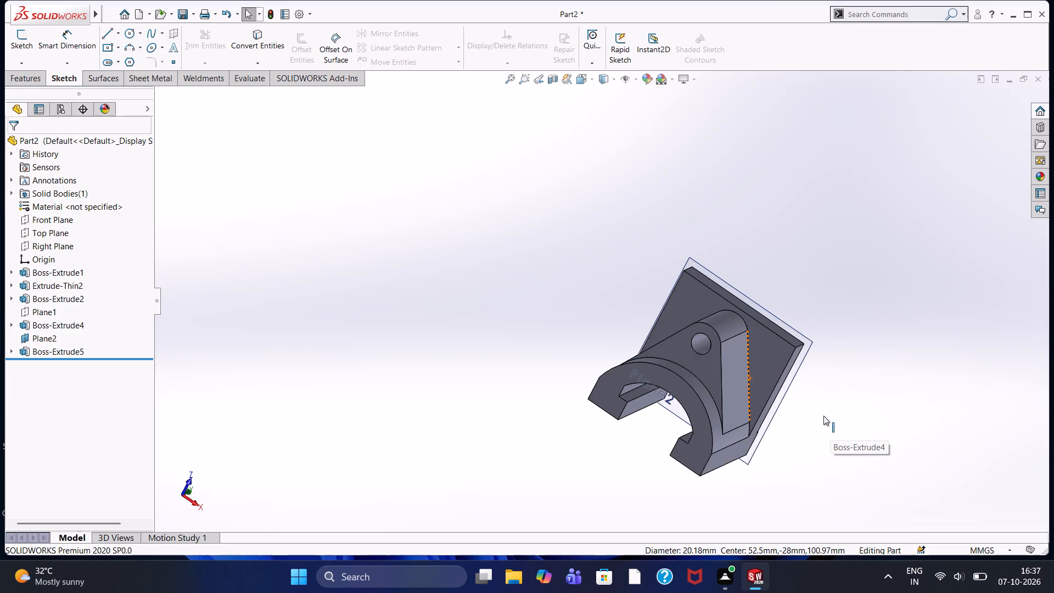
scroll(542, 456, down, 1)
scroll(914, 309, down, 3)
scroll(505, 522, up, 4)
scroll(656, 481, down, 4)
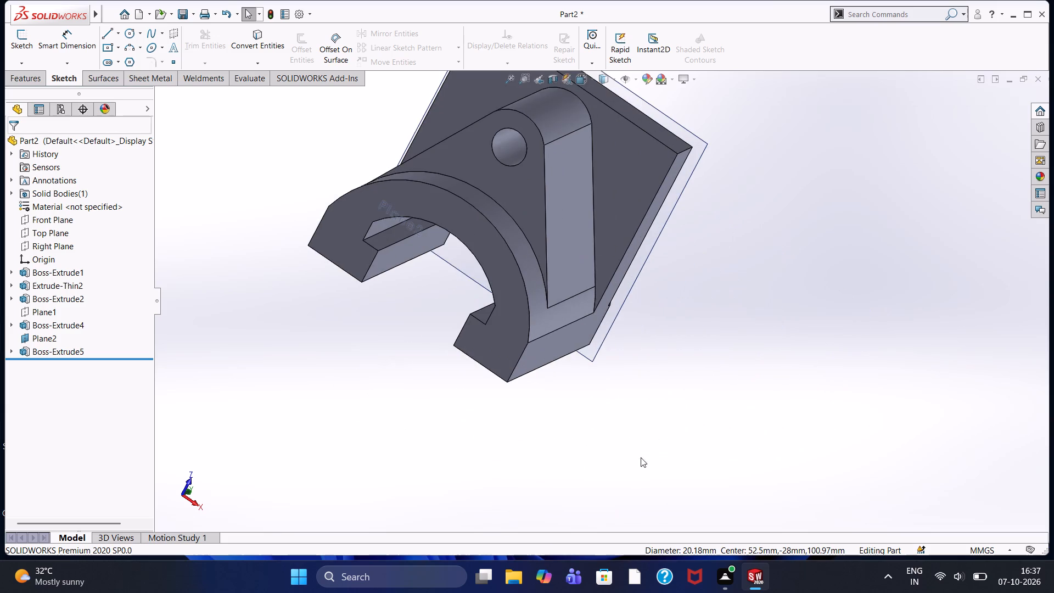
scroll(513, 245, up, 3)
scroll(513, 245, down, 2)
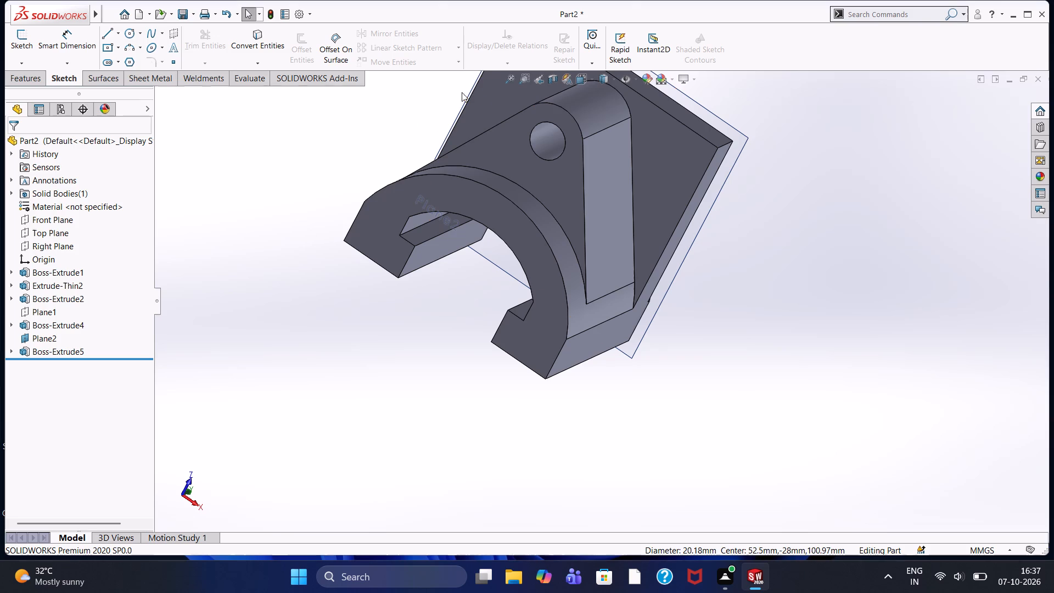
scroll(612, 185, up, 4)
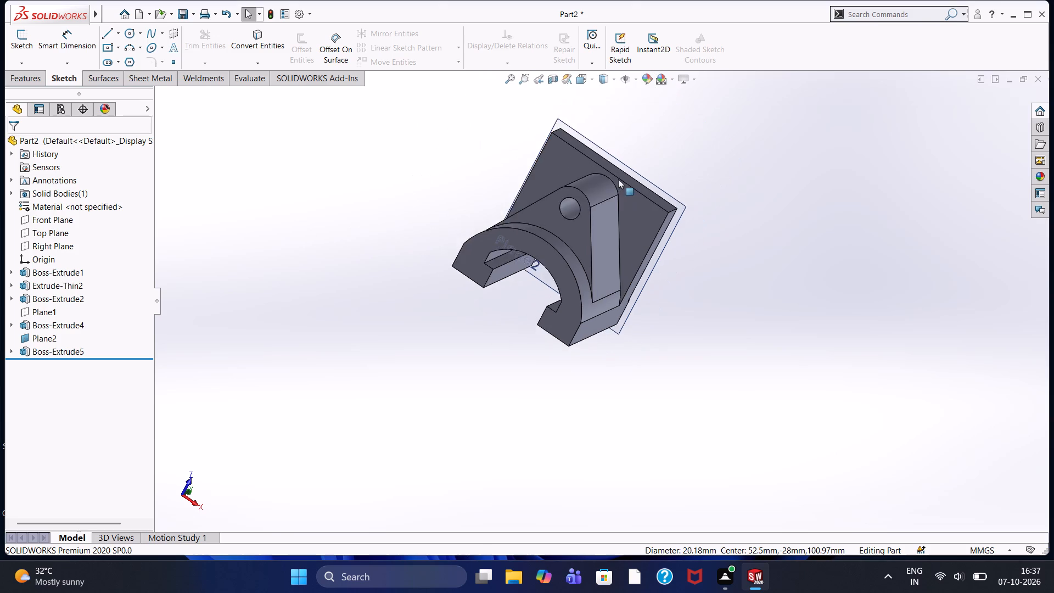
scroll(581, 304, down, 2)
scroll(562, 281, up, 2)
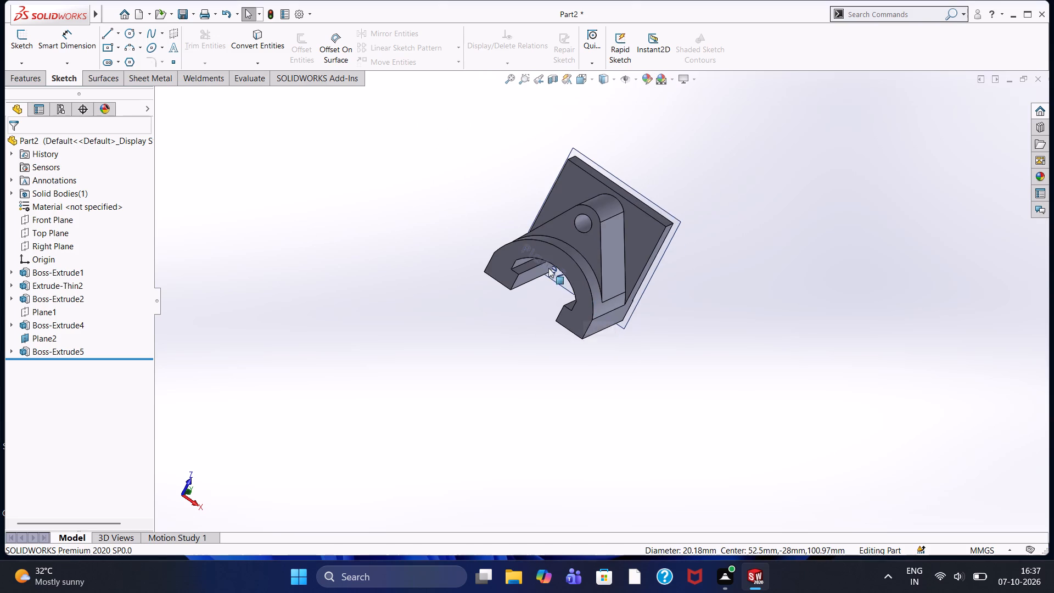
scroll(526, 294, down, 2)
scroll(568, 262, up, 2)
scroll(588, 243, down, 3)
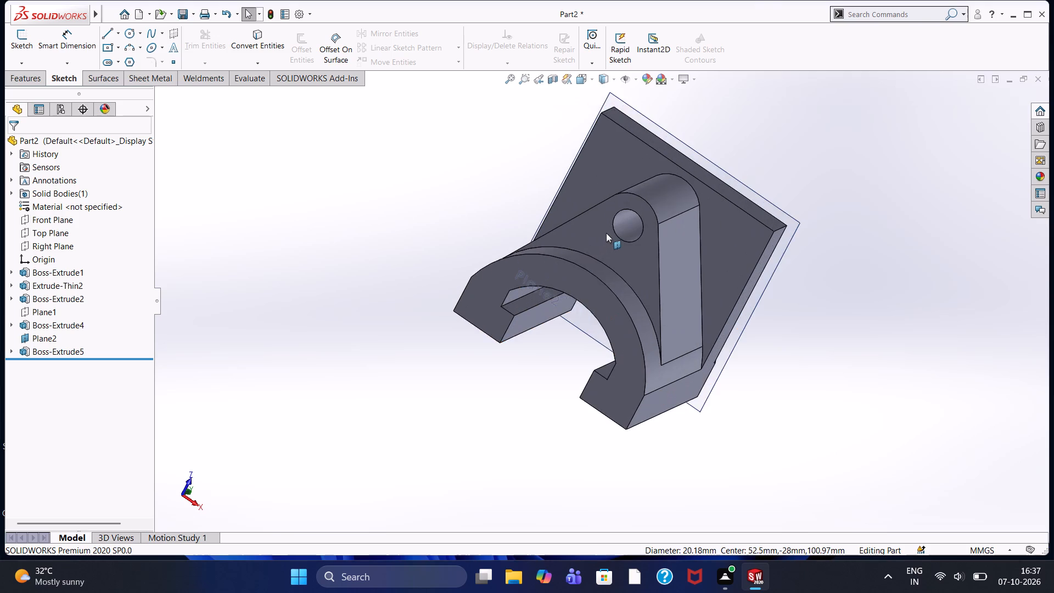
scroll(607, 226, up, 4)
middle_drag(485, 267, 531, 187)
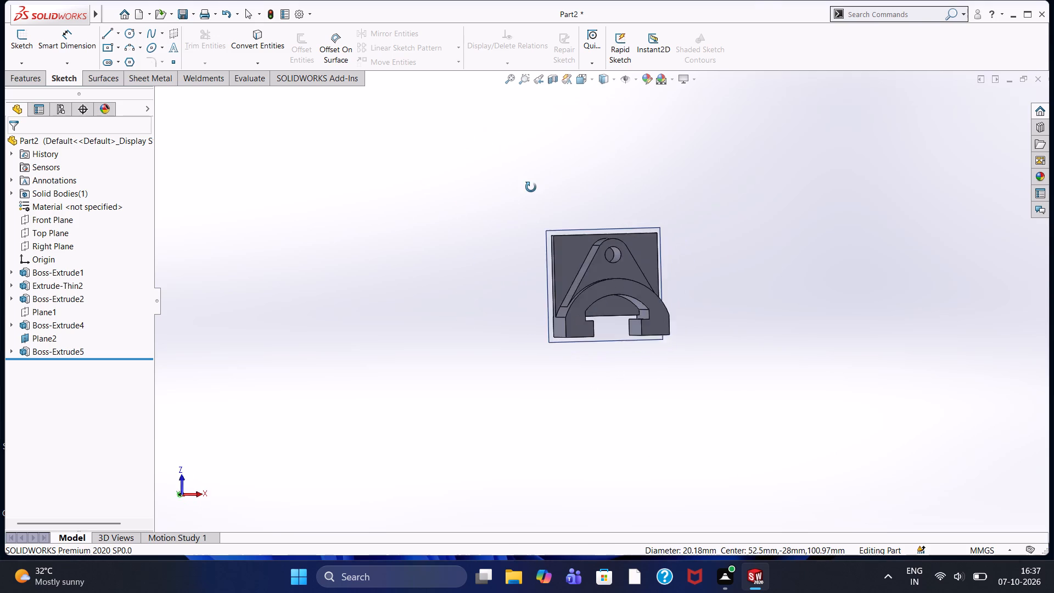
middle_drag(531, 187, 494, 192)
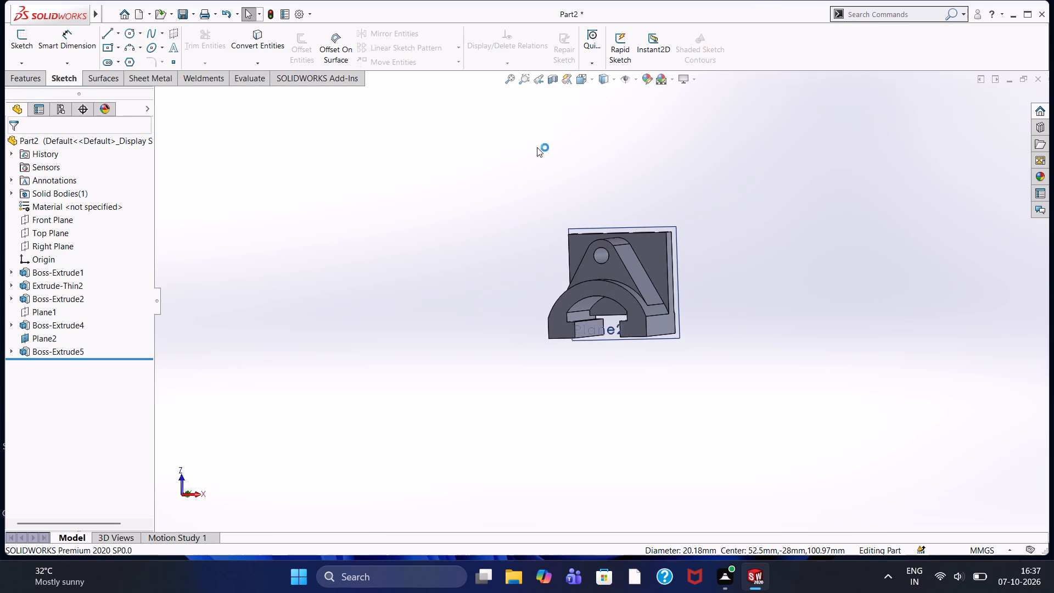
Sketch a circle of about 9.3 mm radius on the back plate's front face, near its upper-right corner.
click(660, 257)
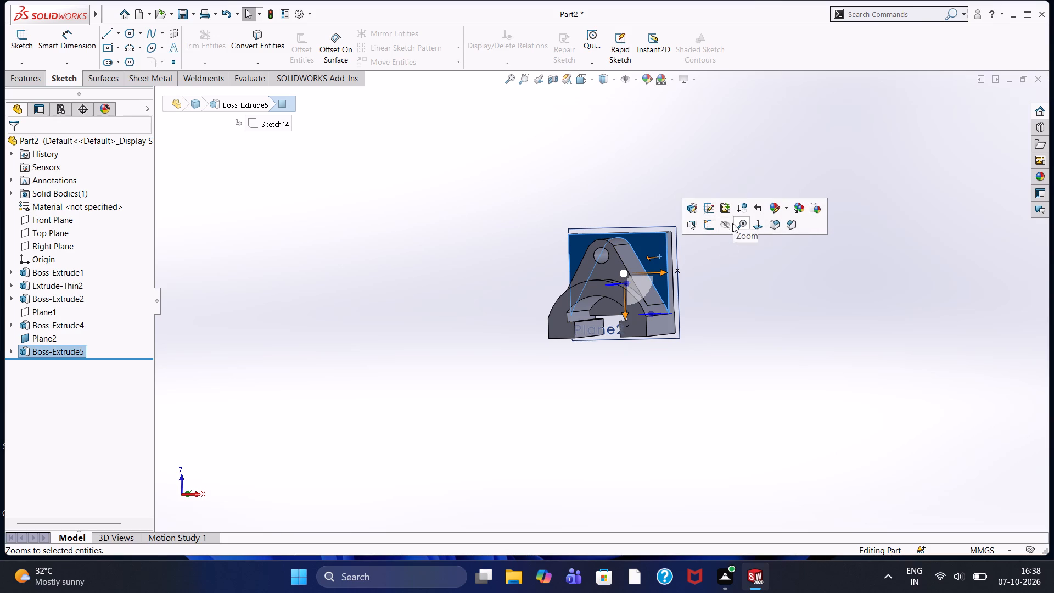
click(710, 231)
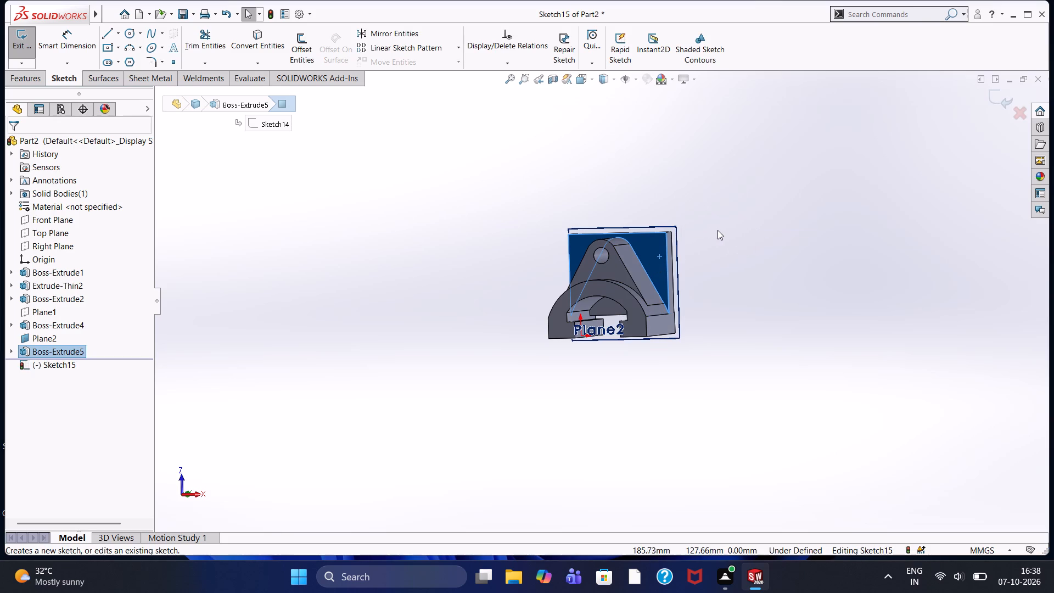
key(ctrl+8)
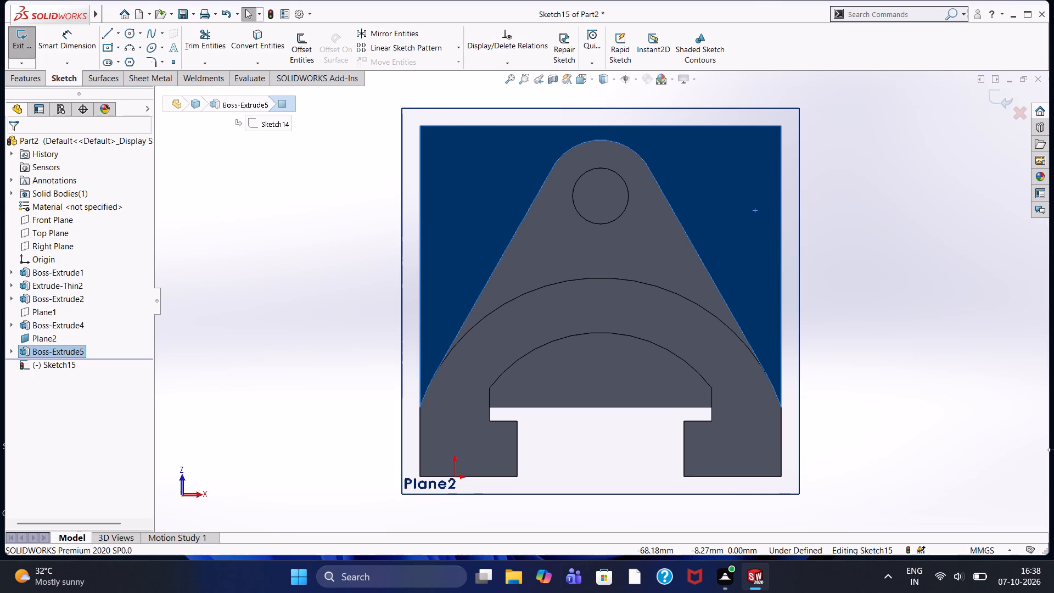
click(334, 236)
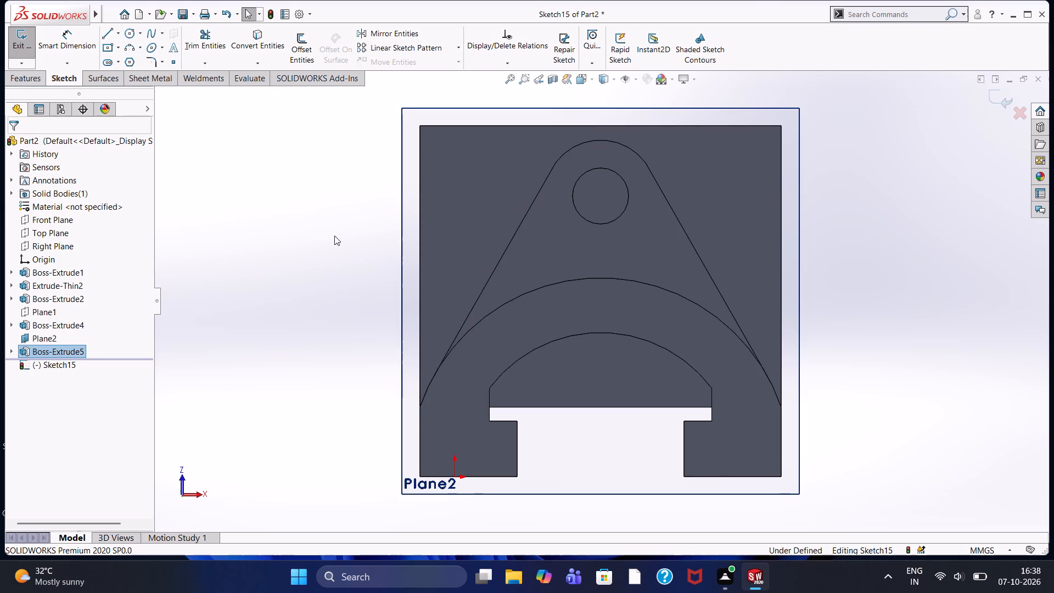
click(133, 34)
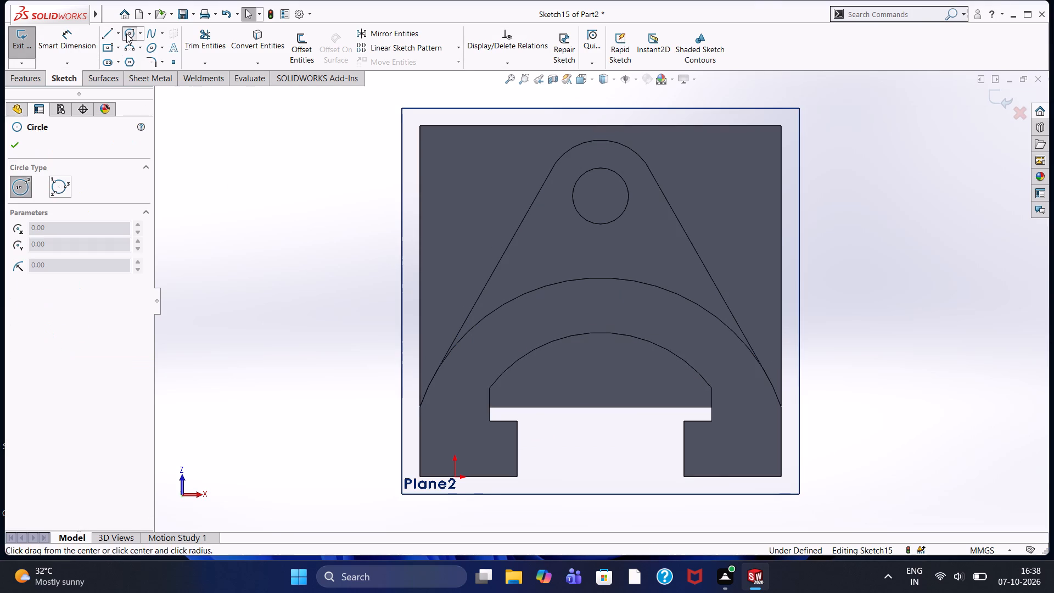
click(733, 171)
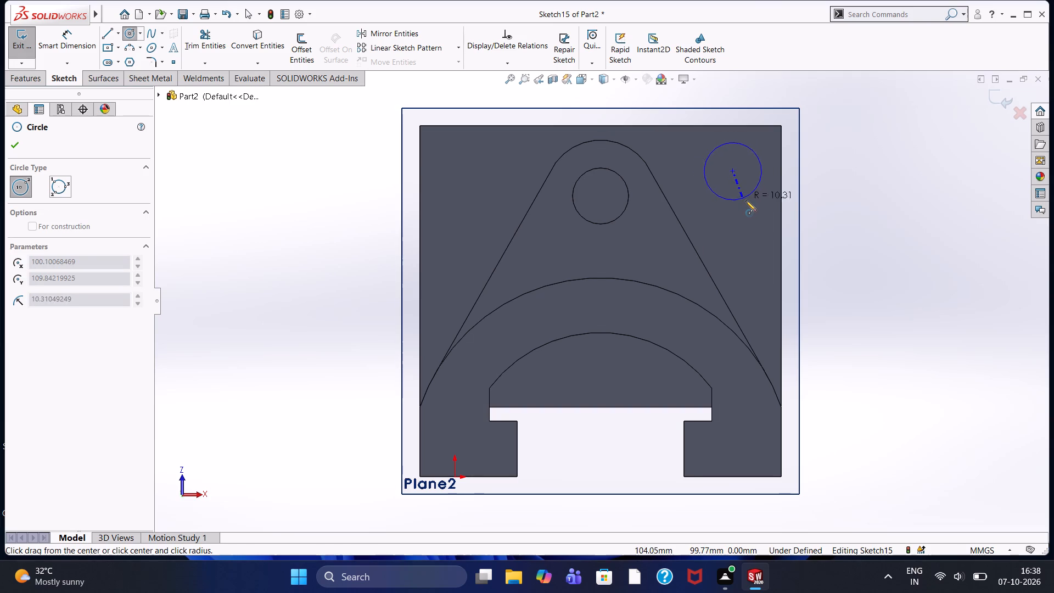
click(745, 194)
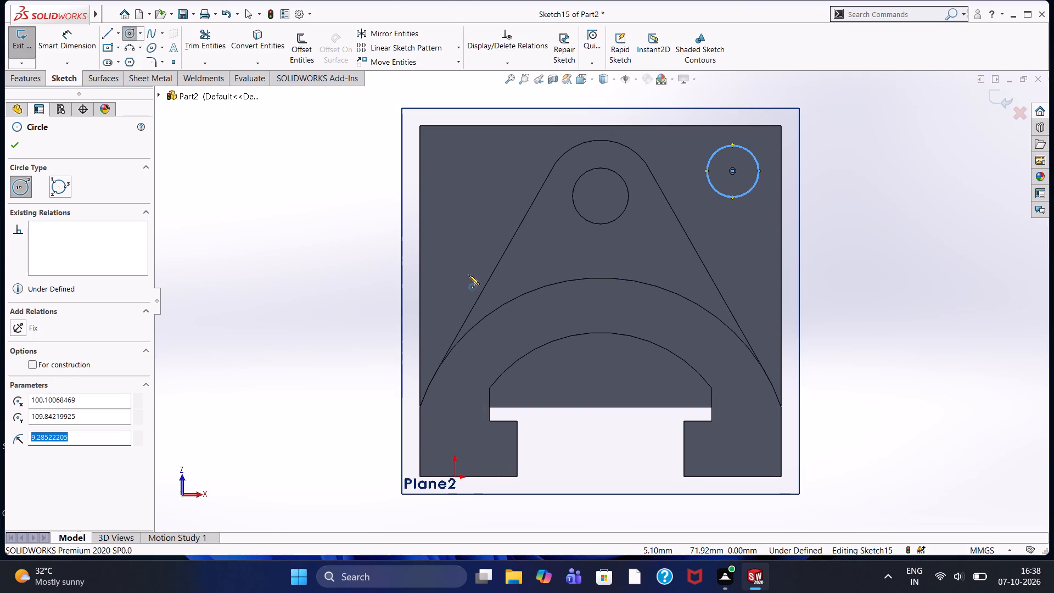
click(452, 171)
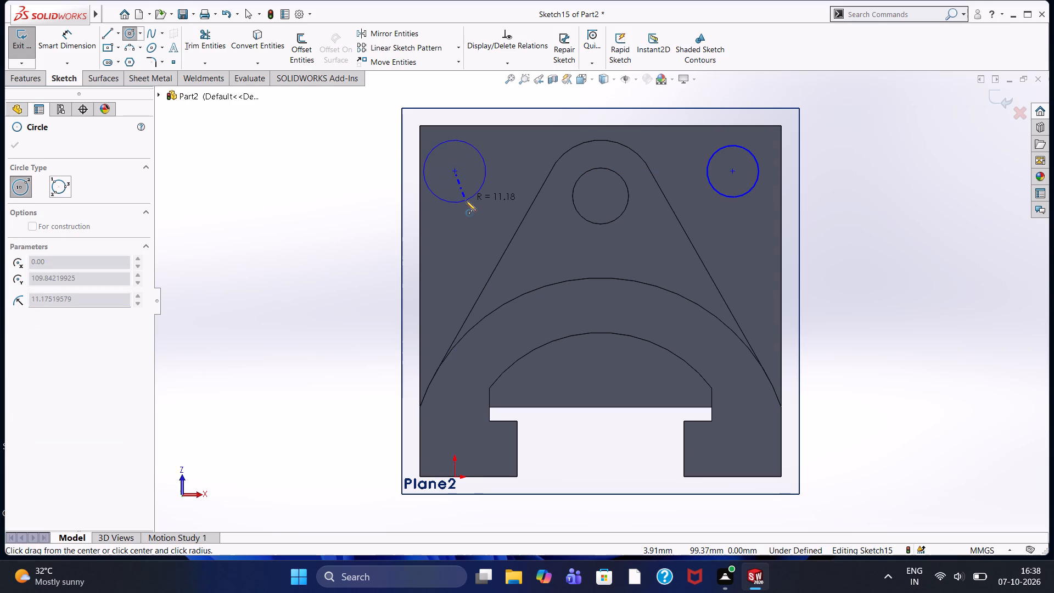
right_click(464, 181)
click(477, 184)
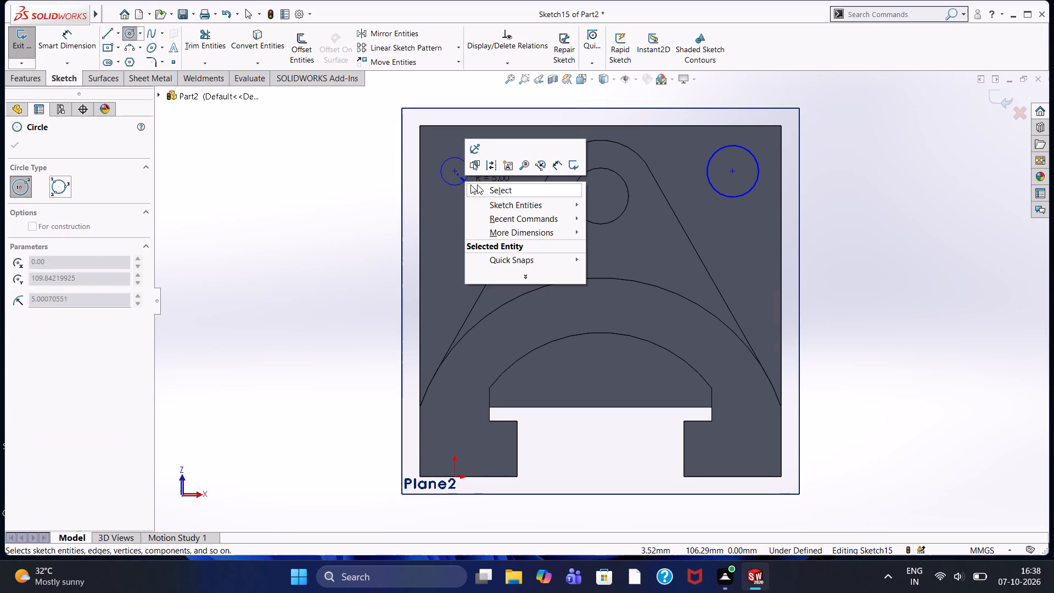
Sketch a second circle of about 9.3 mm radius near the plate's upper-left corner, with its center level with the first circle's.
click(129, 32)
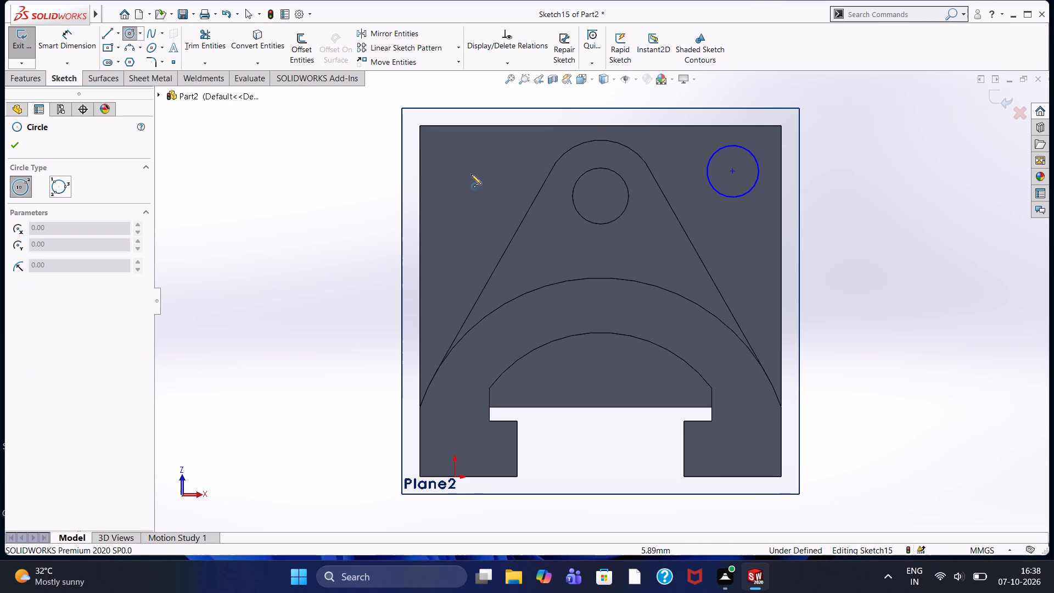
click(471, 174)
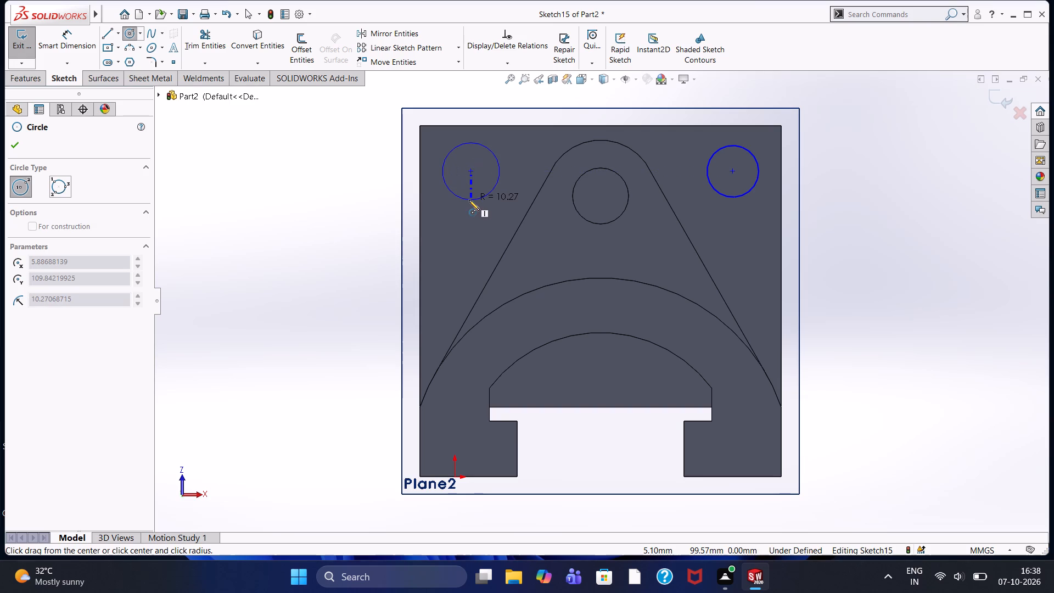
click(469, 197)
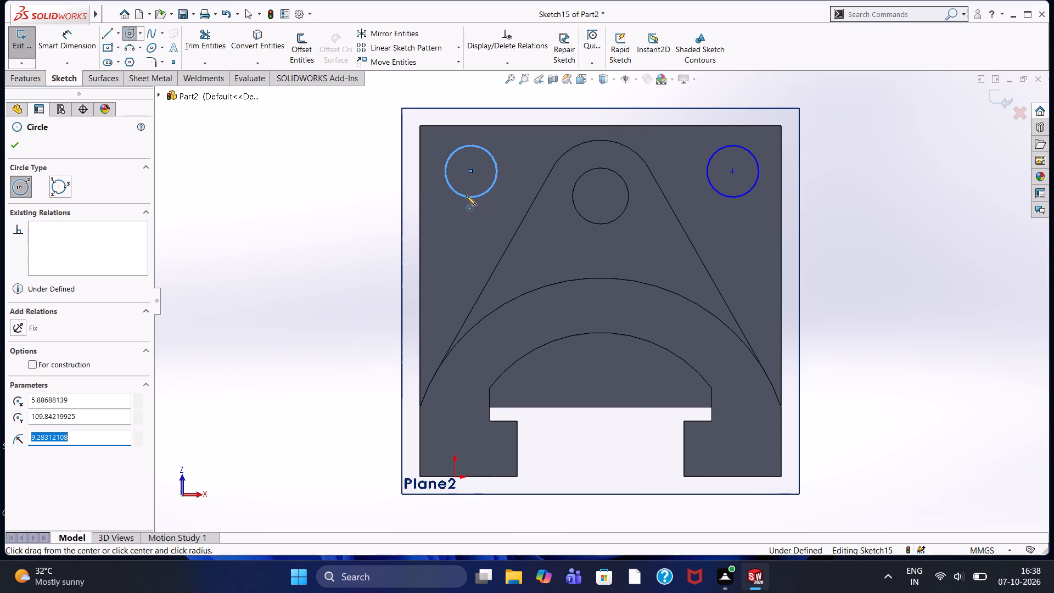
click(14, 147)
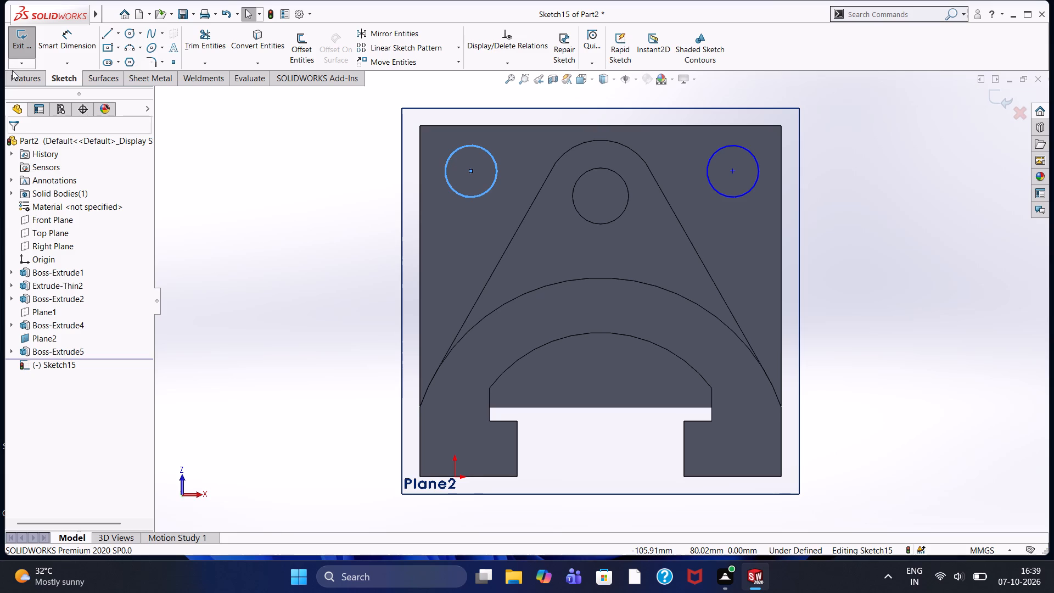
Cut-extrude both corner circles through the plate, Blind 18 mm from the sketch plane.
click(21, 81)
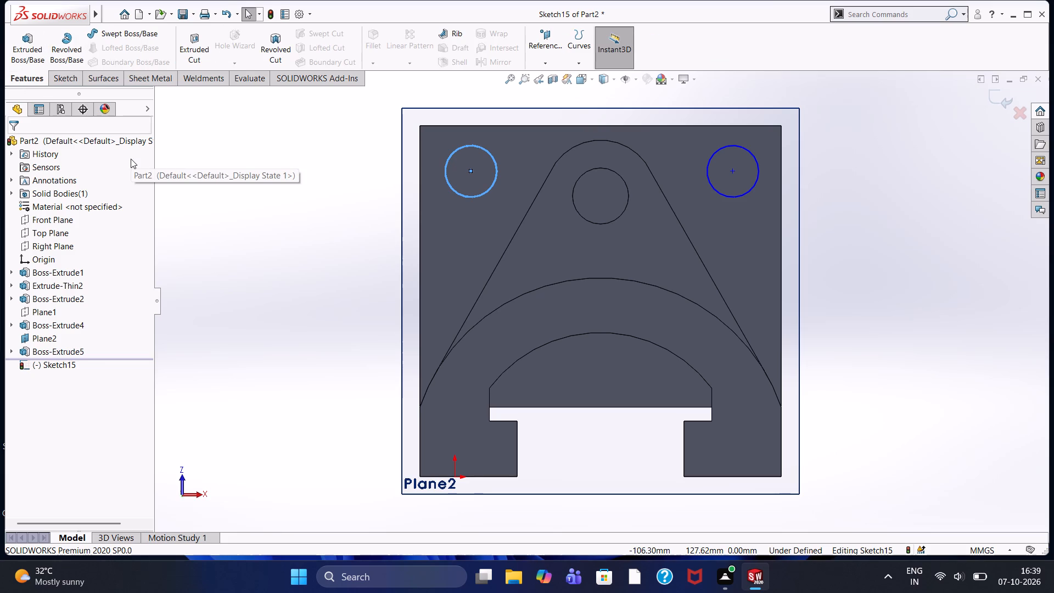
click(204, 47)
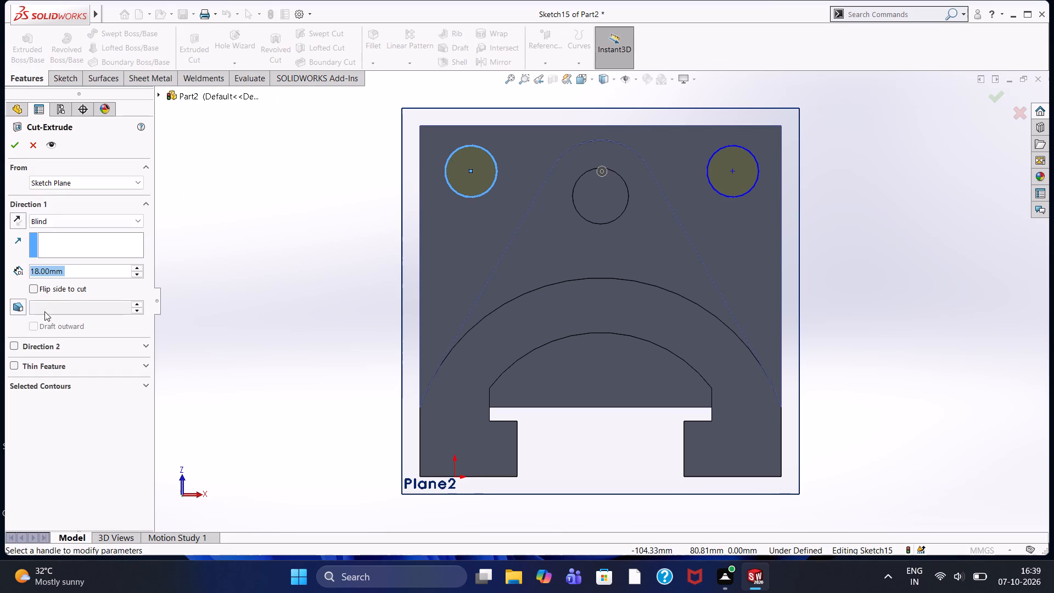
middle_drag(332, 295, 369, 337)
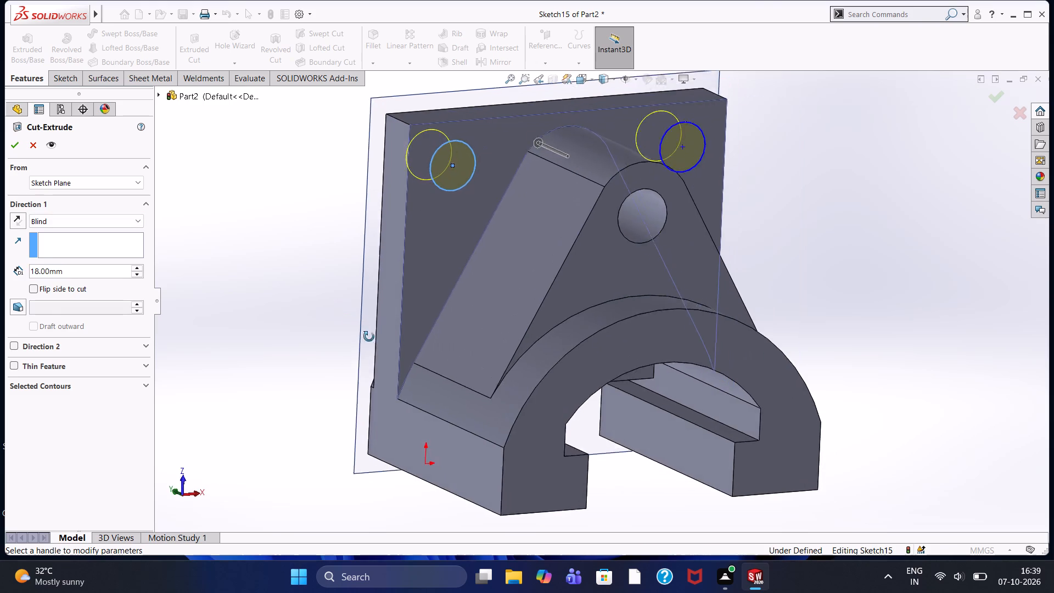
middle_drag(369, 337, 393, 350)
middle_click(393, 350)
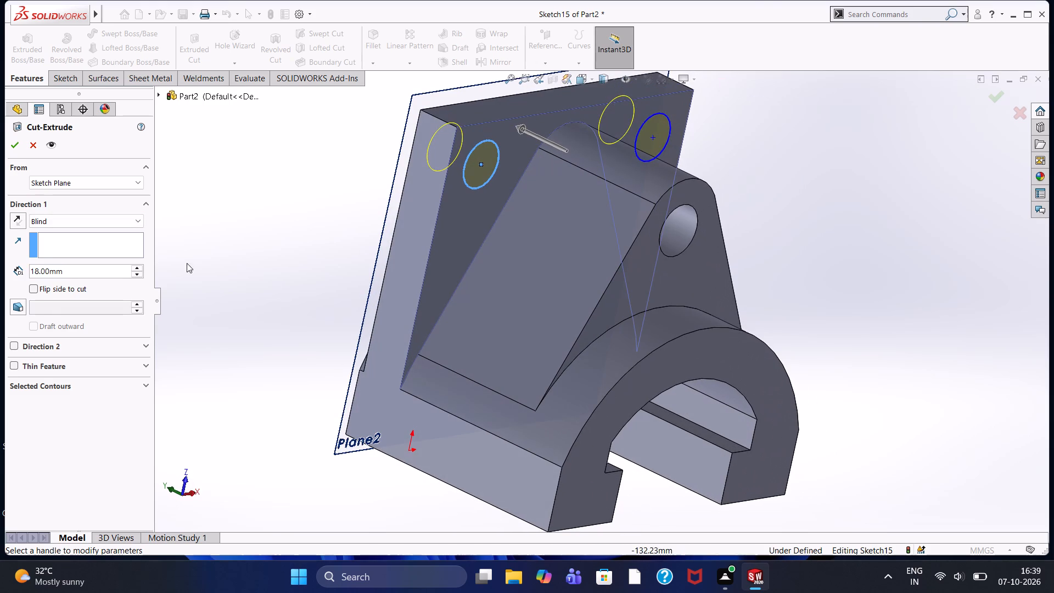
click(12, 144)
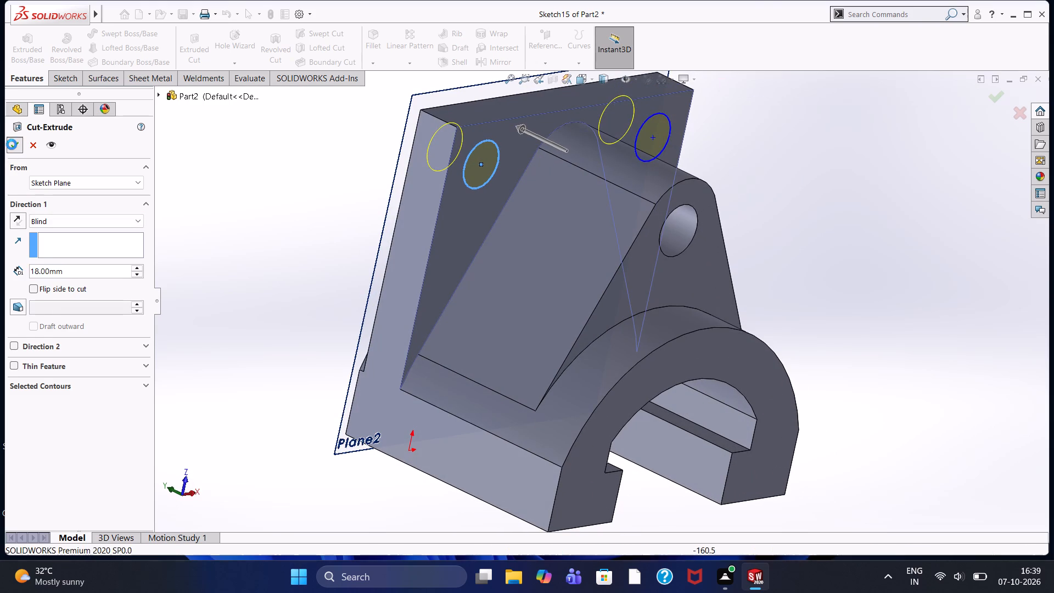
click(304, 242)
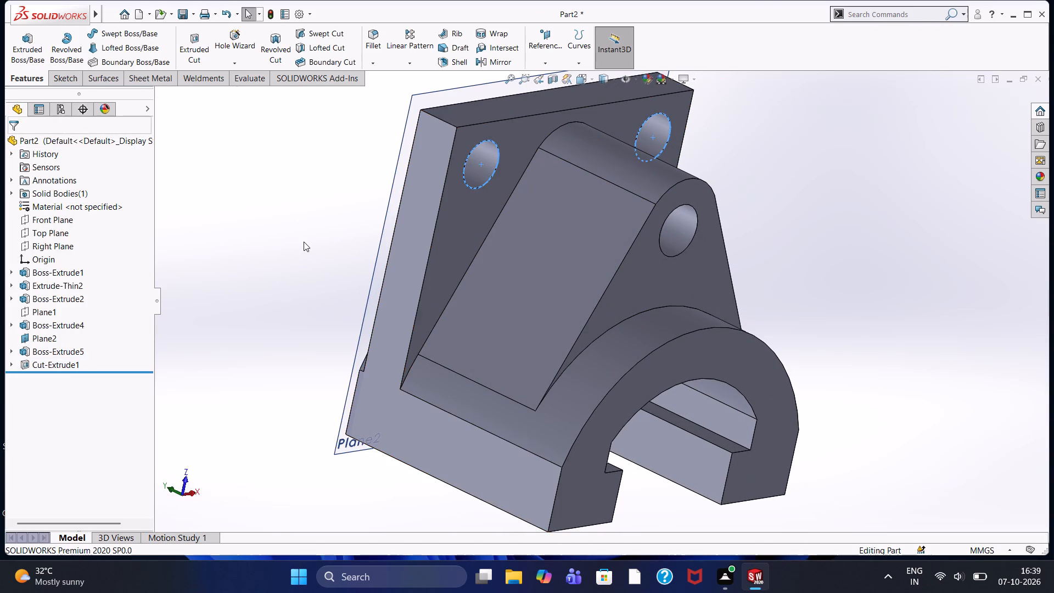
Examine the two corner holes in the plate from the front.
middle_drag(304, 242, 248, 177)
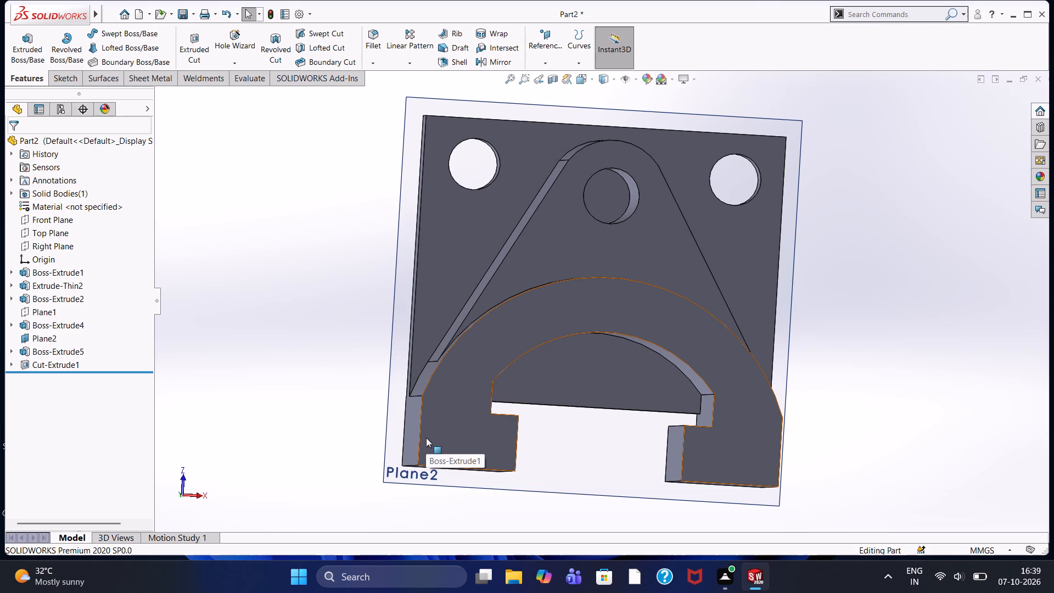
scroll(562, 410, up, 1)
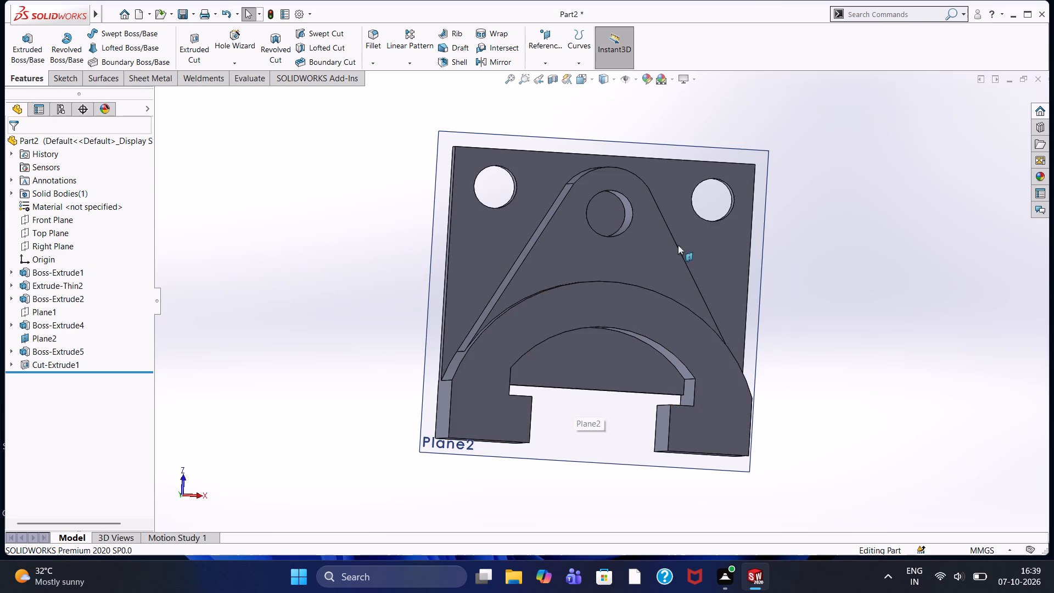
scroll(625, 159, down, 2)
scroll(625, 159, up, 1)
scroll(625, 159, down, 1)
scroll(625, 159, up, 1)
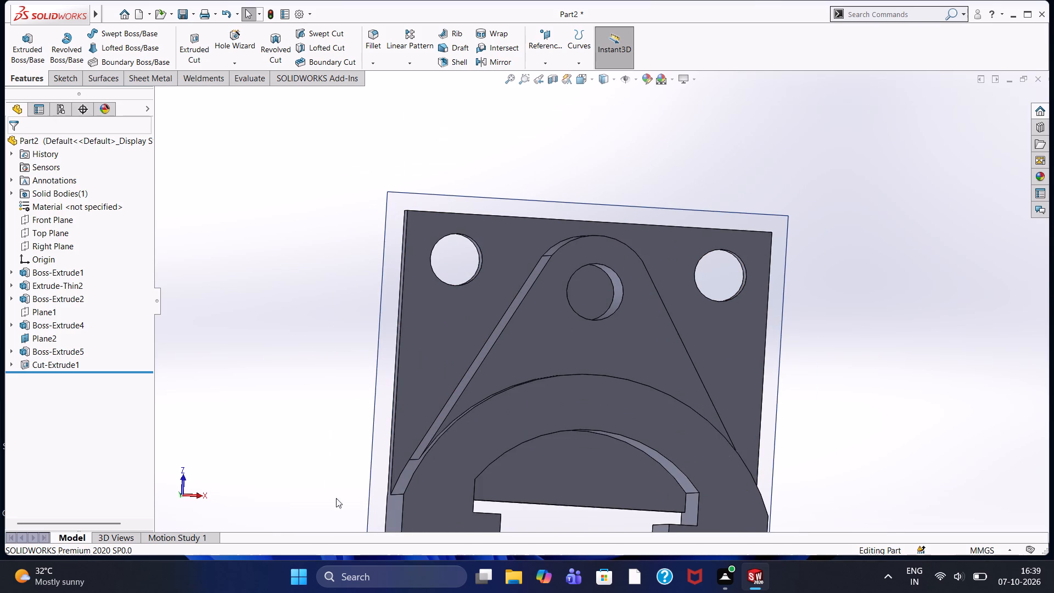
scroll(488, 386, down, 2)
scroll(501, 317, up, 2)
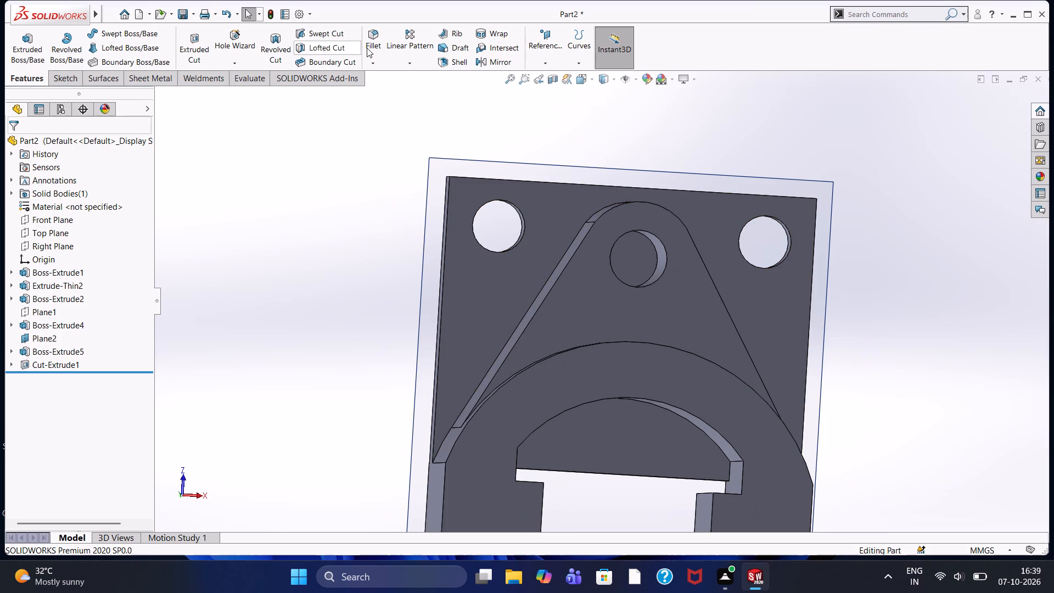
Fillet the back plate's two upper corner edges beside the holes with a symmetric 20 mm radius.
click(375, 40)
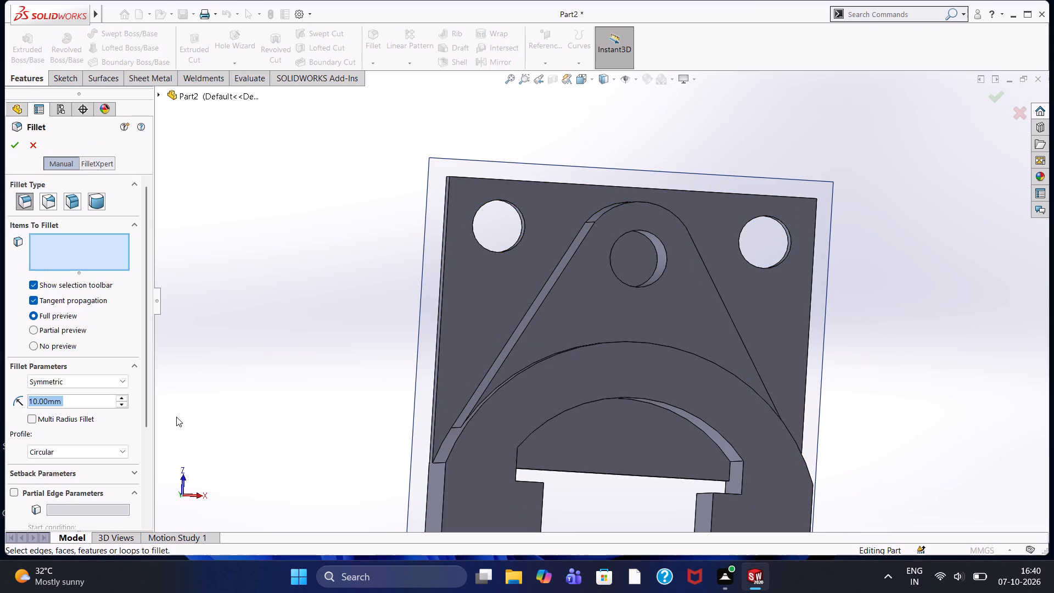
middle_drag(296, 245, 366, 373)
click(515, 231)
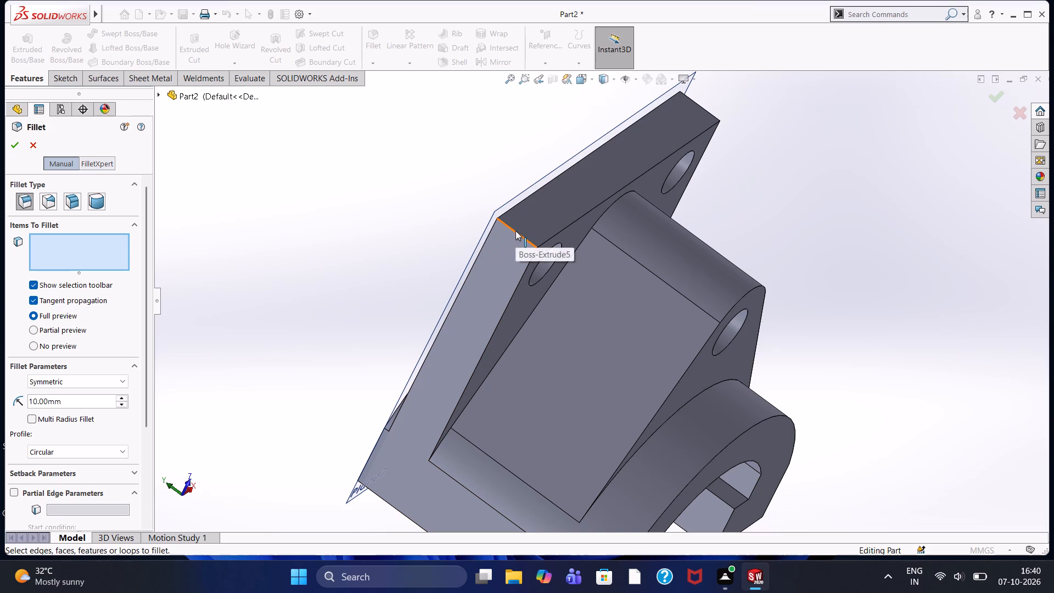
middle_drag(390, 259, 295, 141)
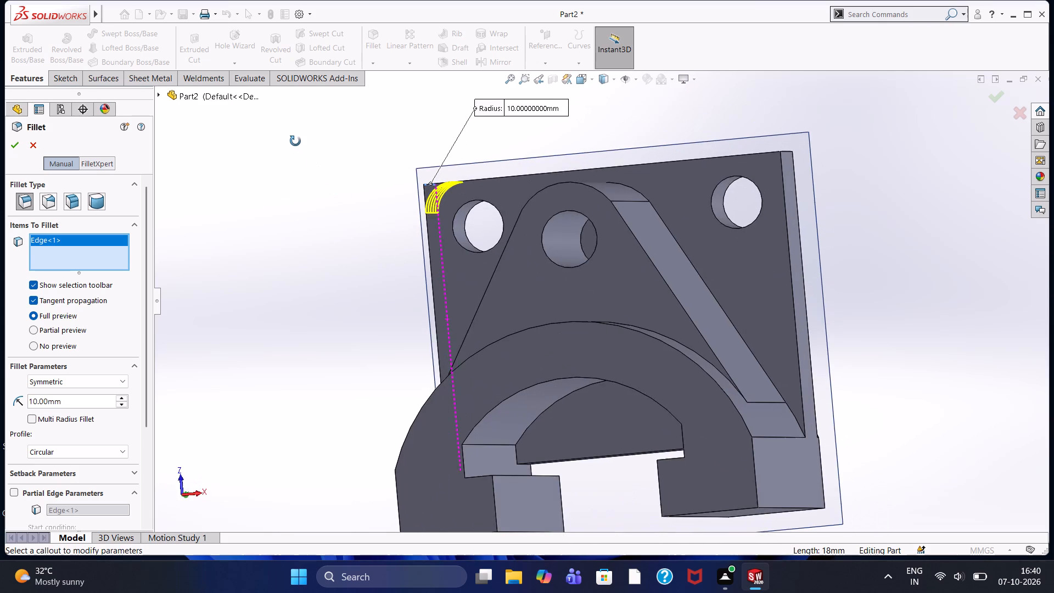
middle_drag(295, 141, 293, 139)
scroll(294, 139, up, 1)
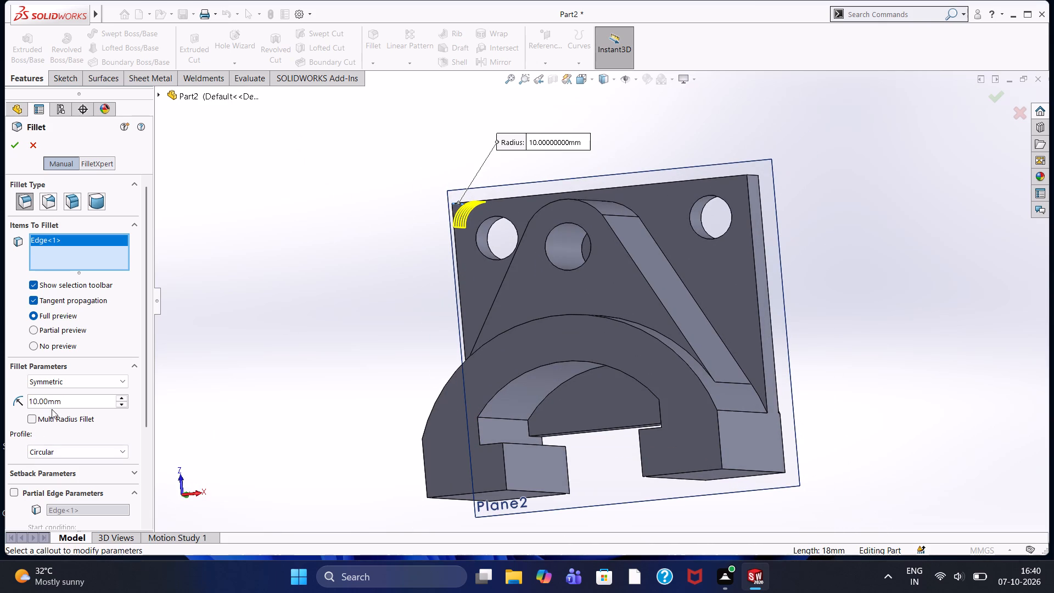
click(120, 399)
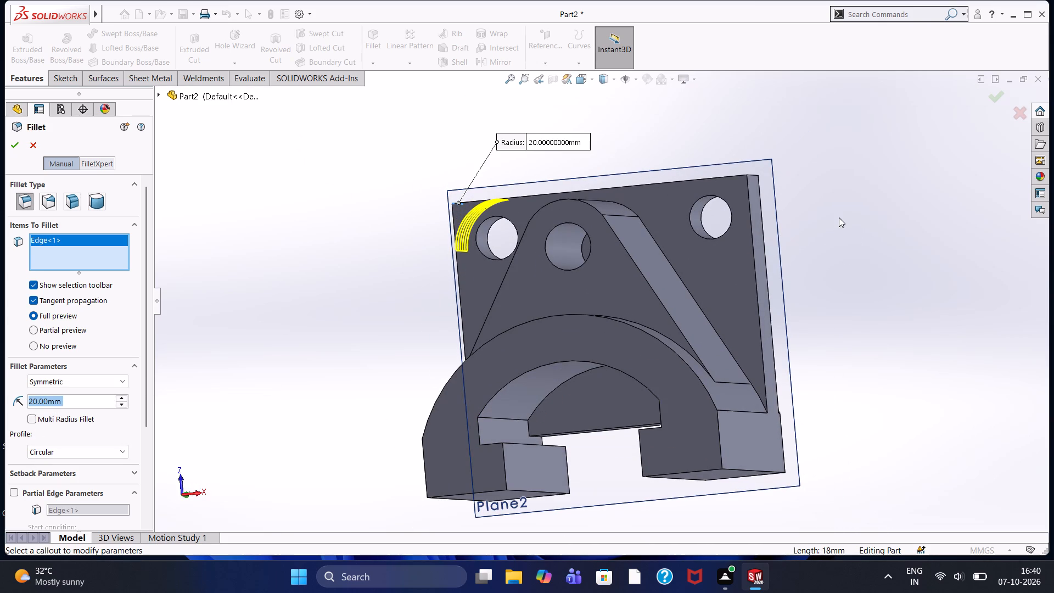
click(752, 174)
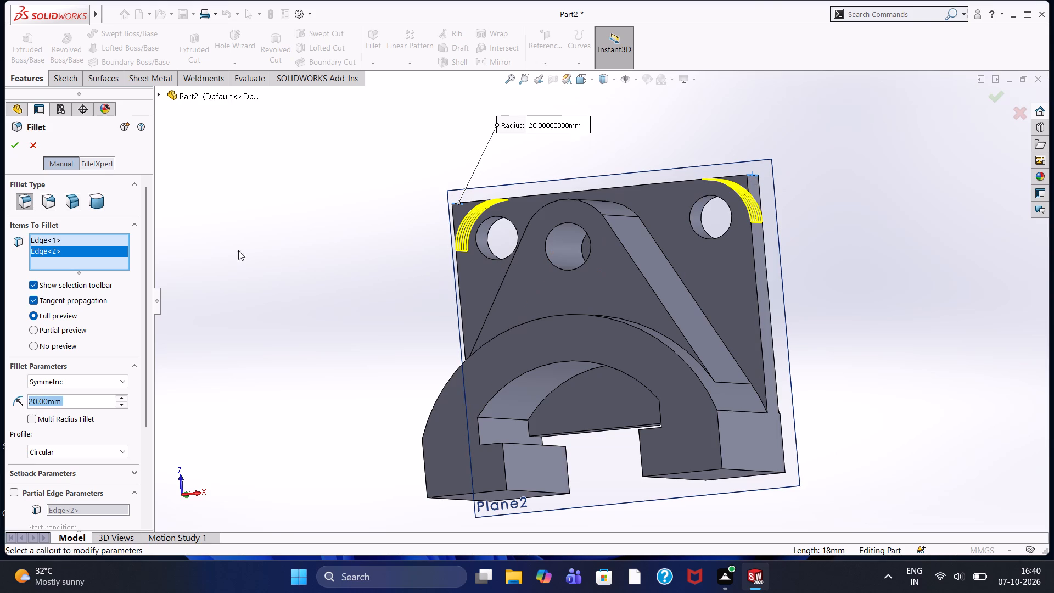
click(13, 149)
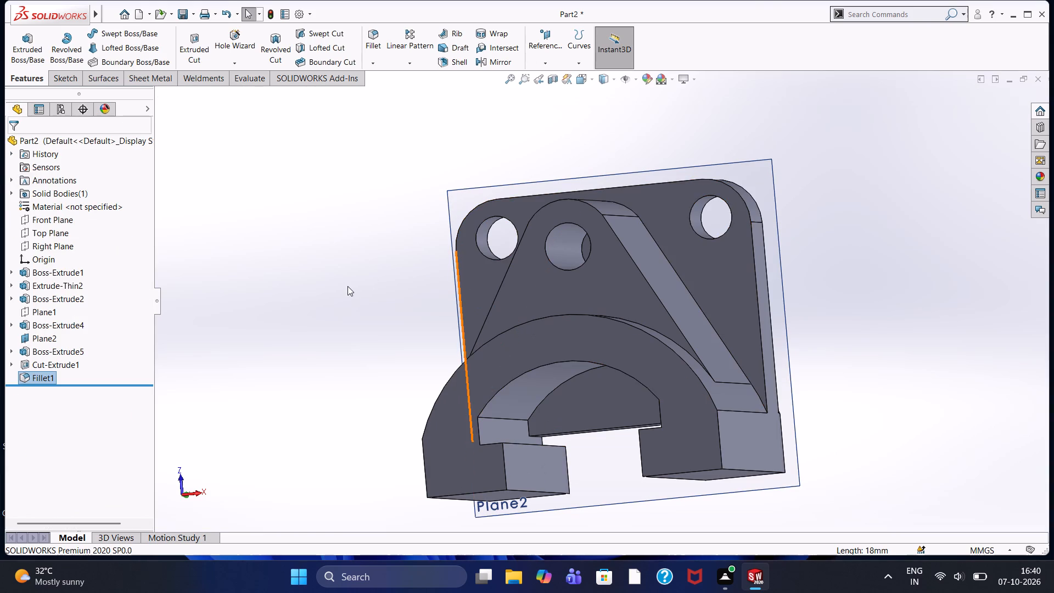
Examine the filleted plate, lug, arch and blocks from the front, then from the back.
scroll(344, 284, up, 1)
scroll(344, 284, down, 1)
scroll(344, 284, up, 1)
middle_drag(344, 284, 377, 334)
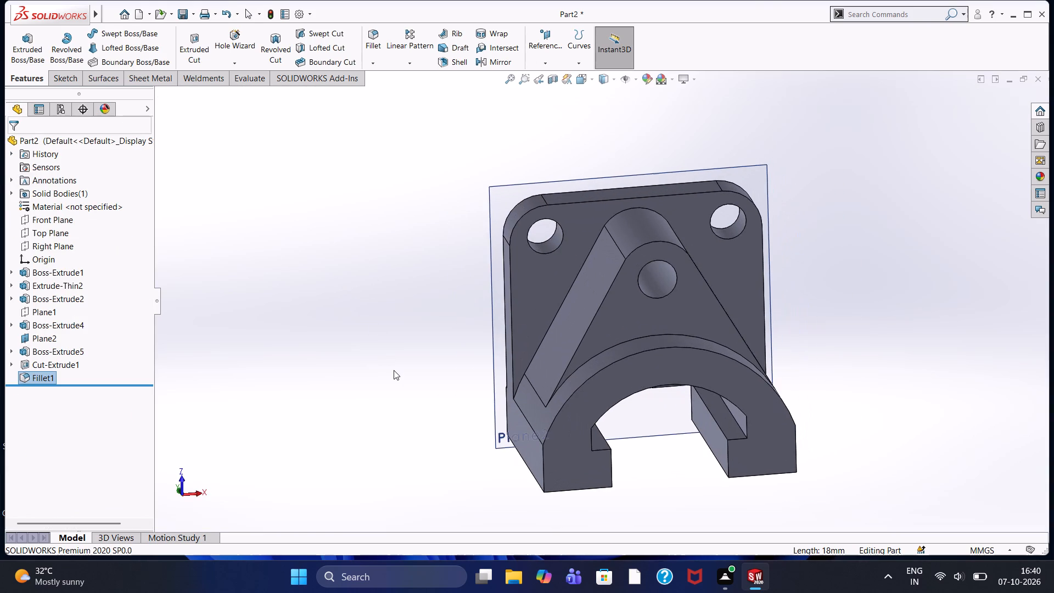
scroll(394, 370, down, 1)
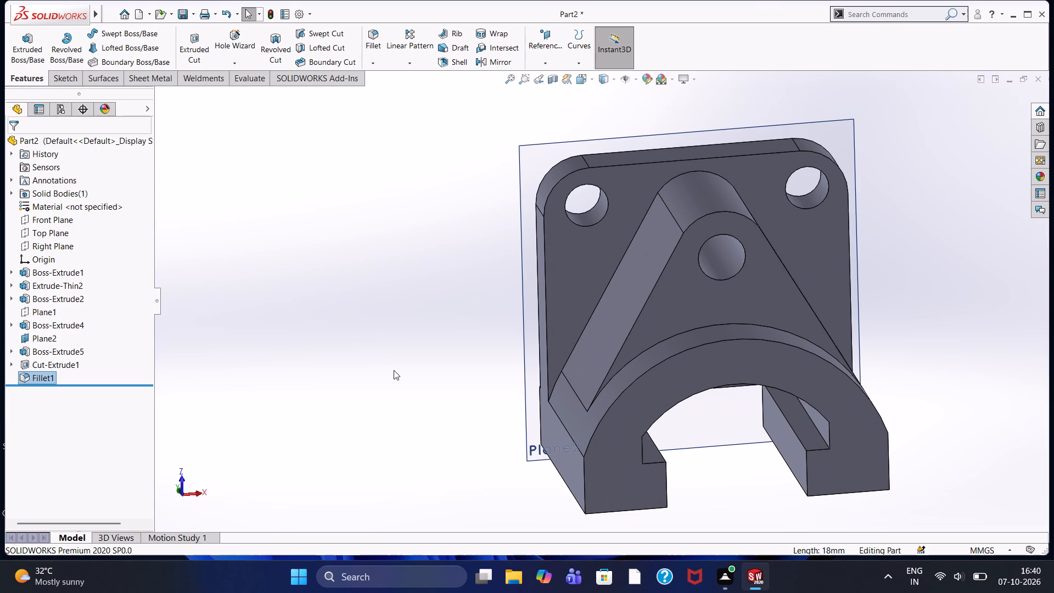
scroll(581, 402, up, 2)
scroll(581, 402, down, 2)
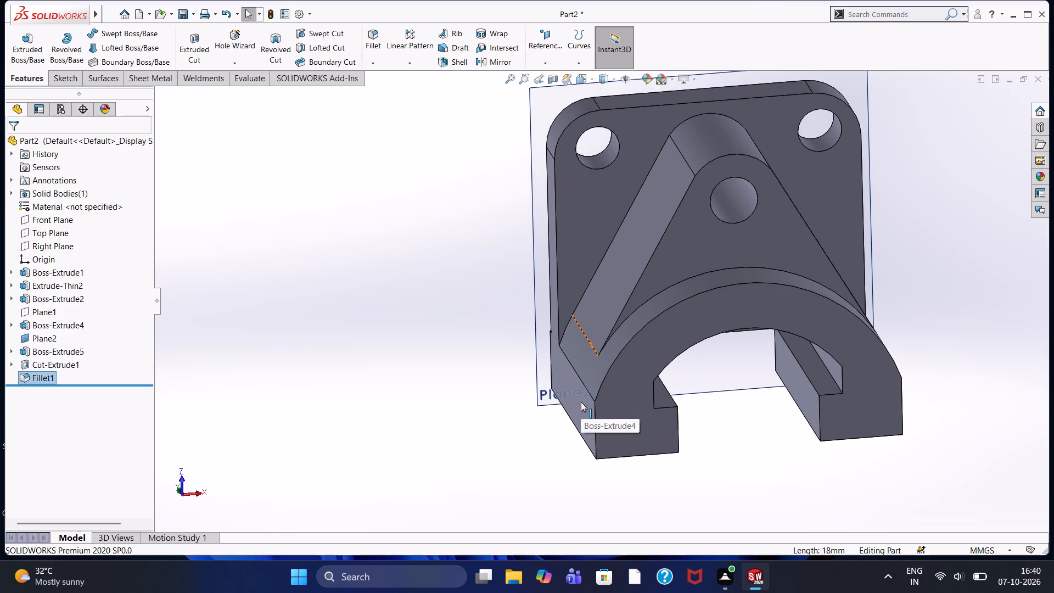
scroll(581, 402, down, 2)
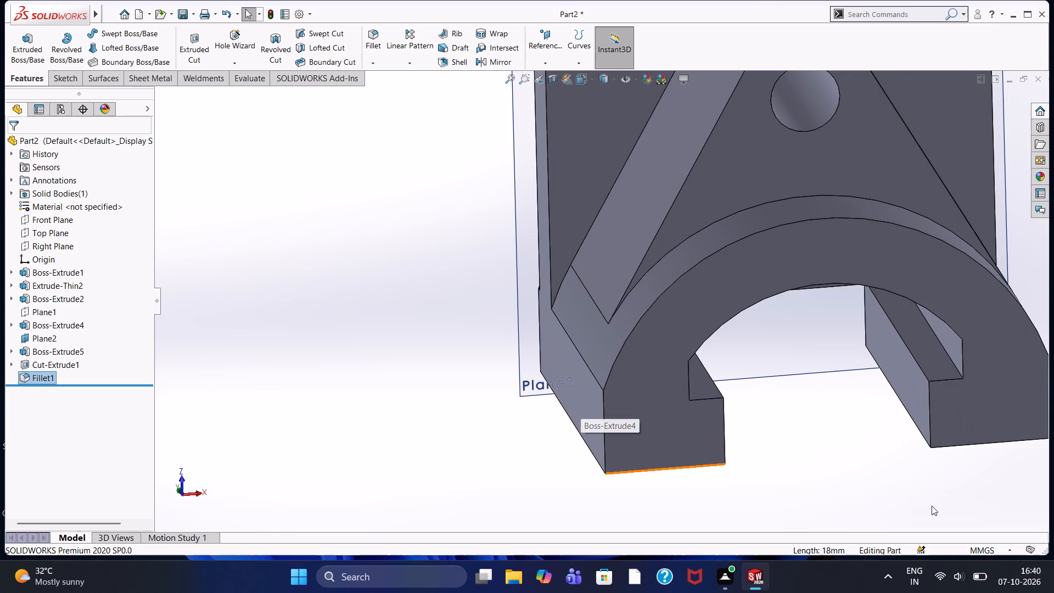
scroll(932, 506, down, 2)
scroll(932, 506, up, 7)
scroll(907, 466, up, 1)
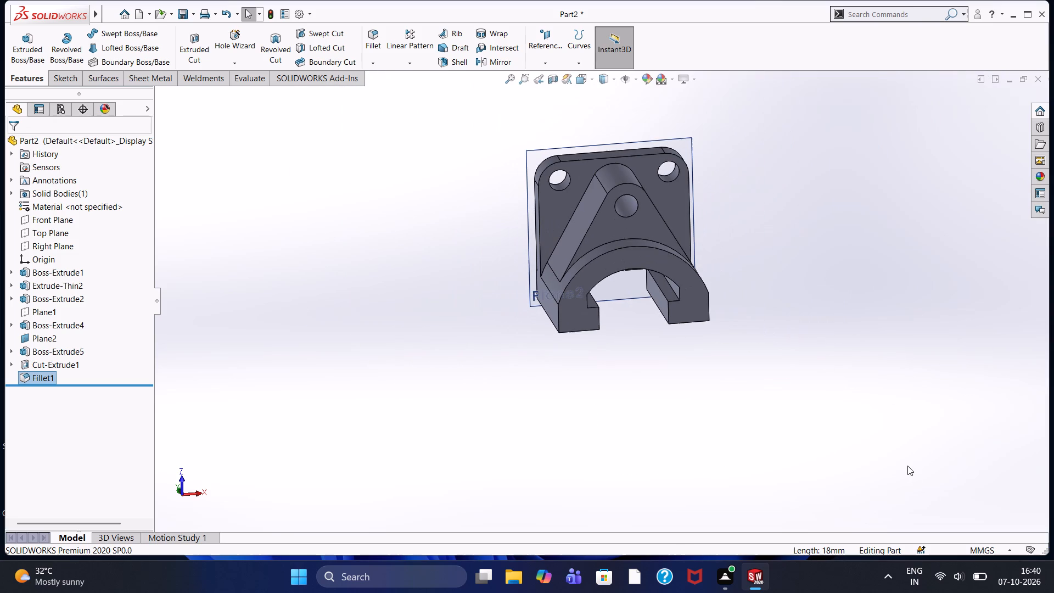
scroll(907, 466, down, 1)
scroll(907, 466, up, 2)
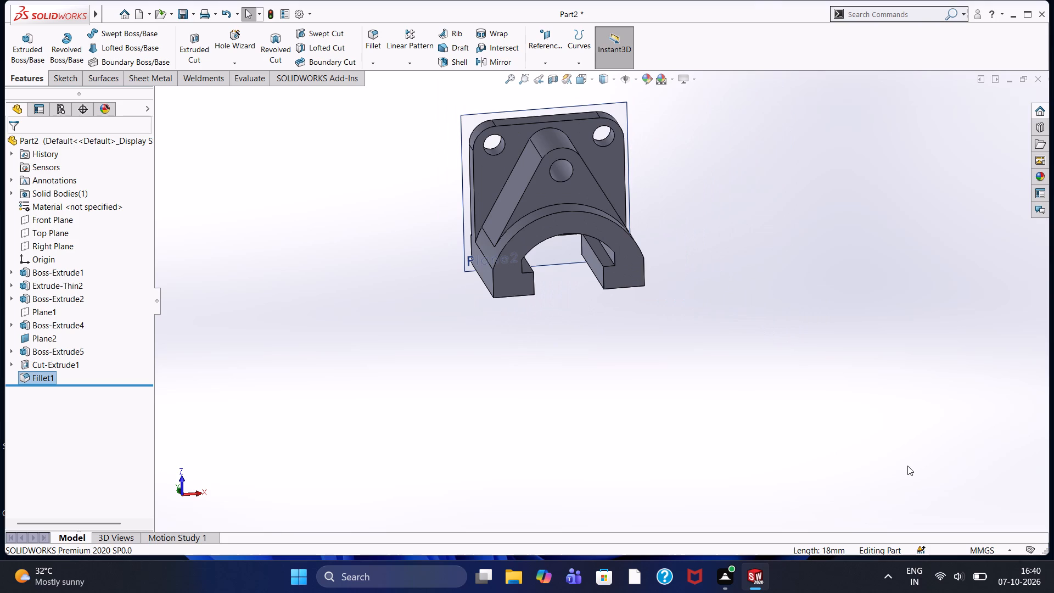
scroll(907, 466, down, 1)
scroll(907, 466, up, 2)
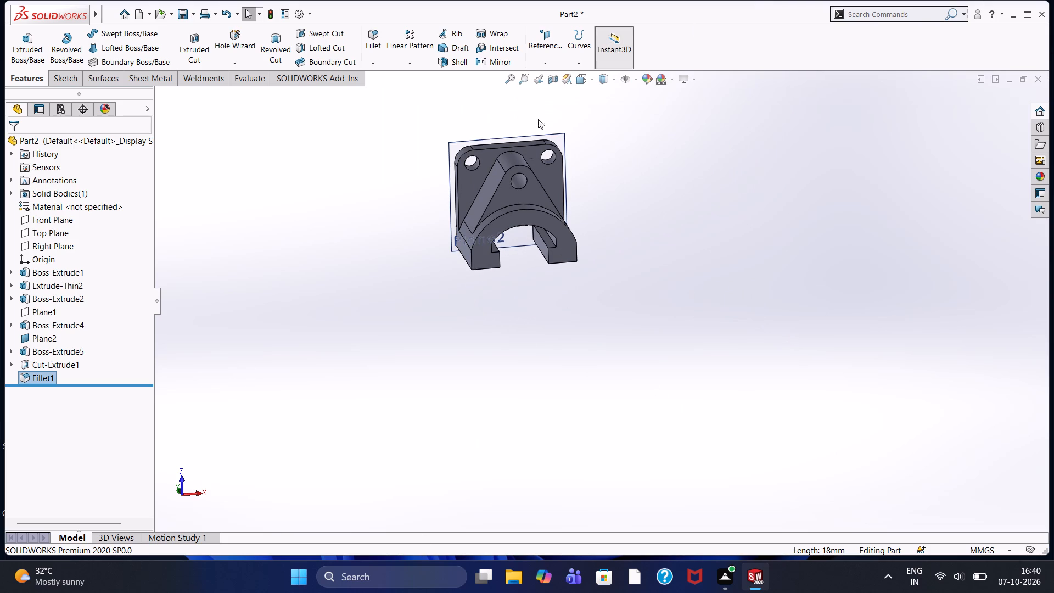
middle_drag(364, 186, 488, 366)
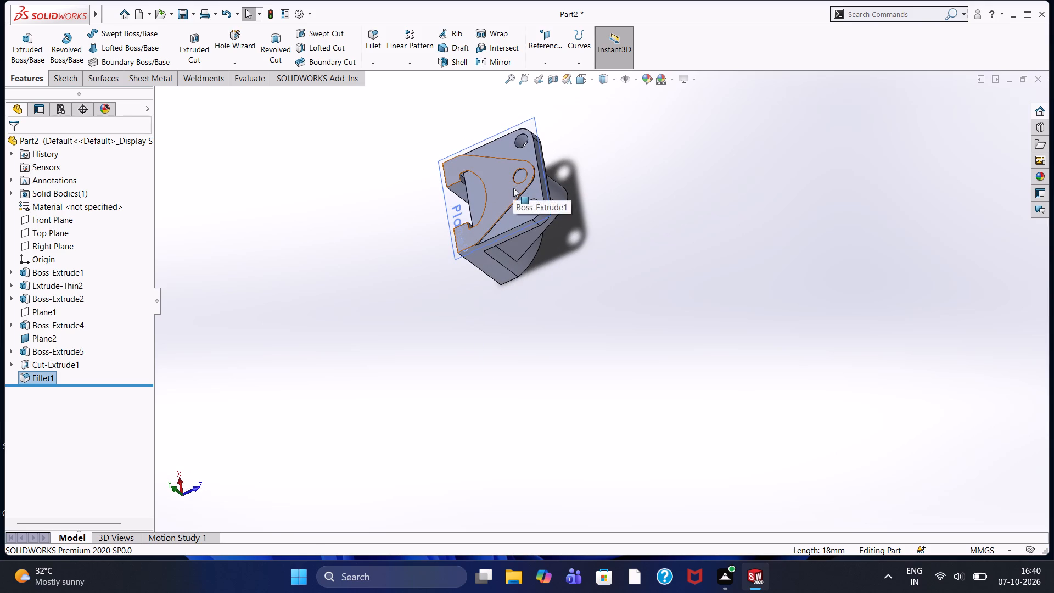
On the plate's back face, sketch a three-sided open profile around the lug hole, about 53 mm wide and 50 mm deep, ending on the plate's edge between the fillets.
click(513, 188)
key(ctrl+8)
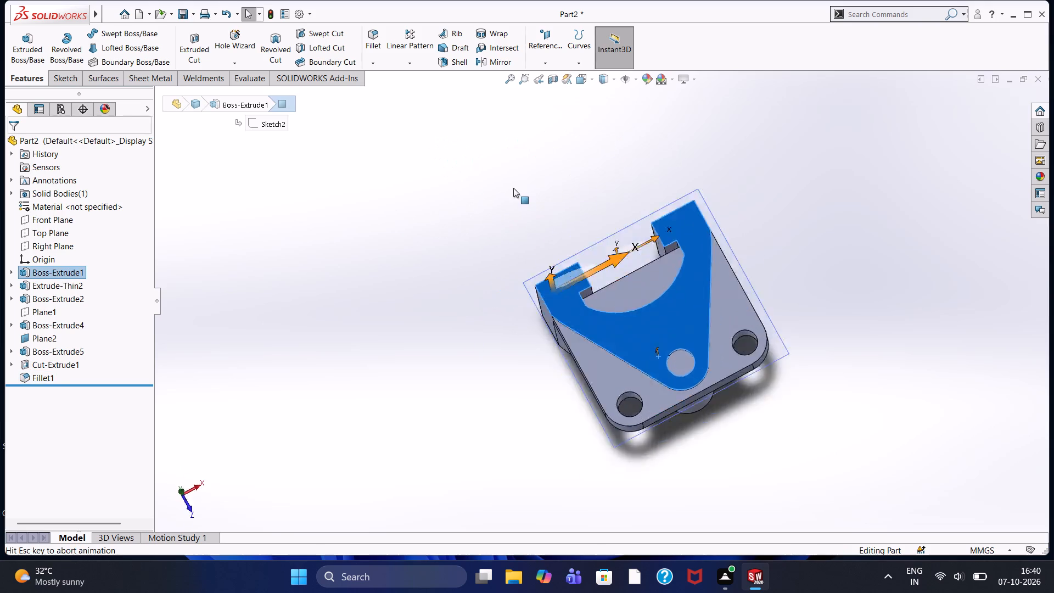
key(ctrl+8)
key(ctrl+8)
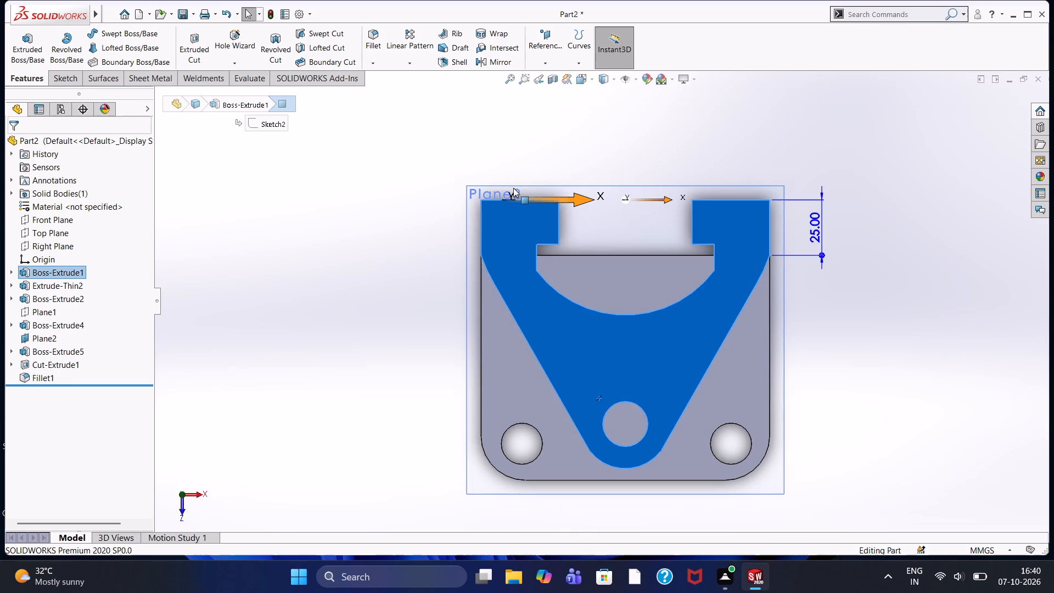
click(365, 358)
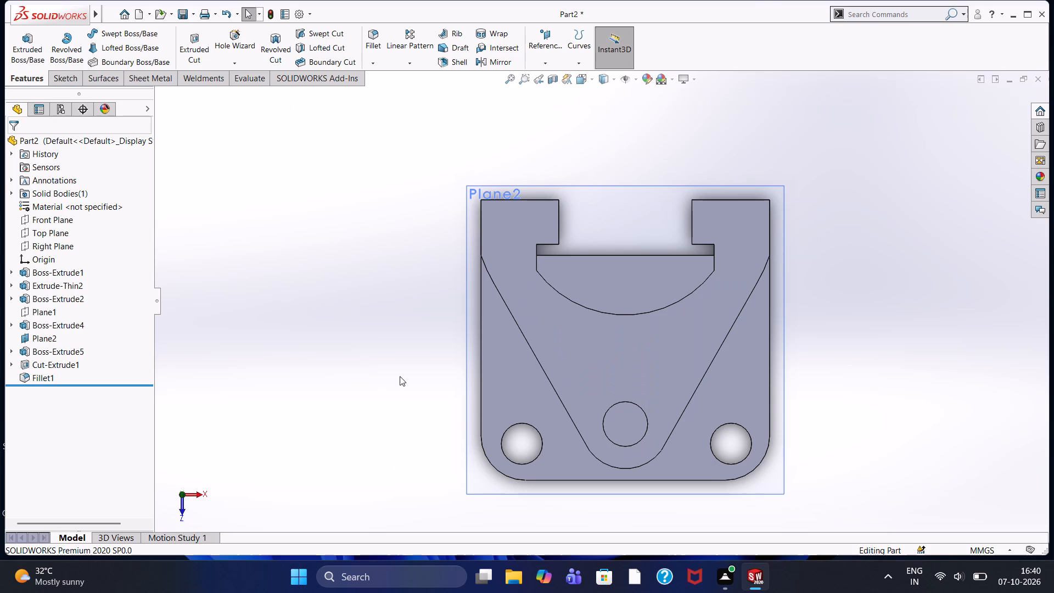
click(70, 83)
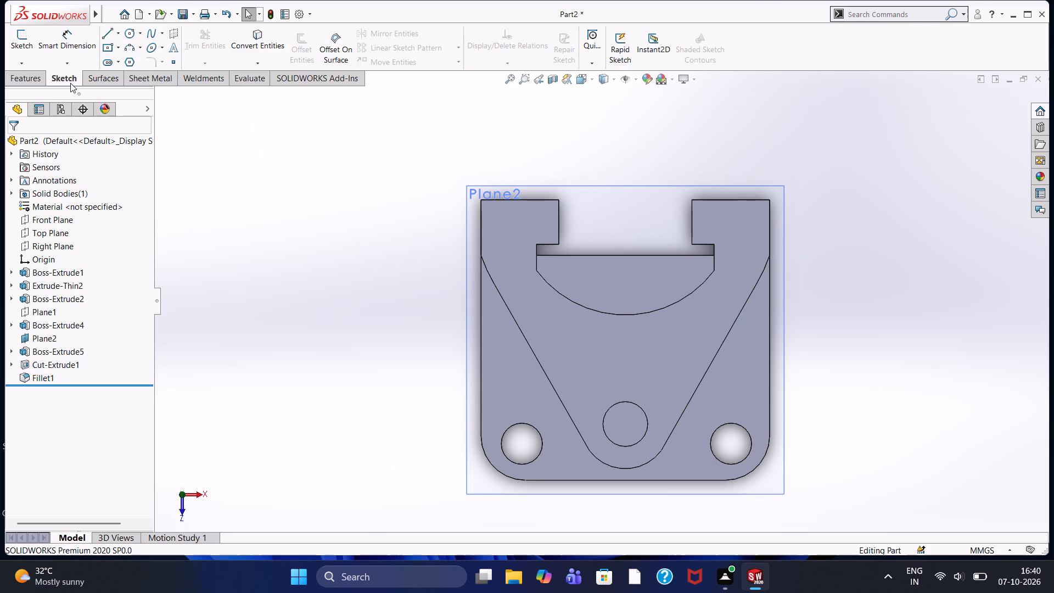
click(567, 455)
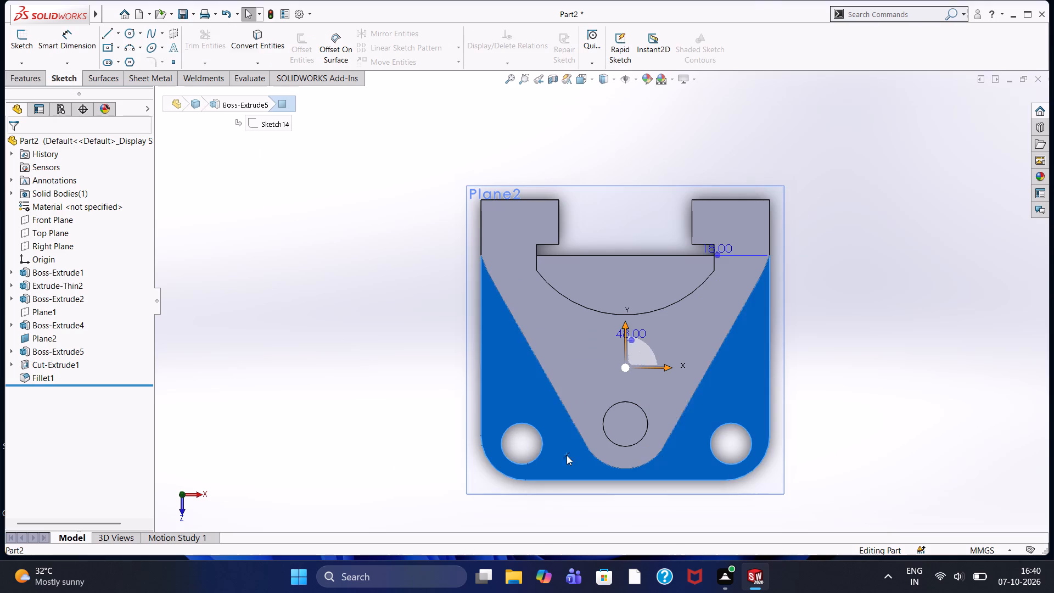
click(619, 422)
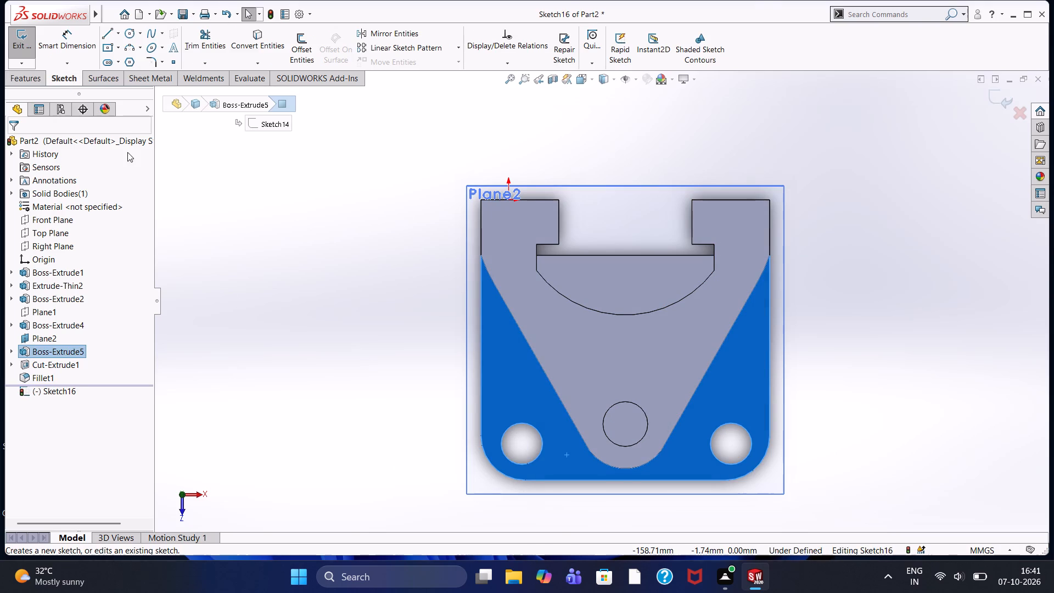
click(108, 33)
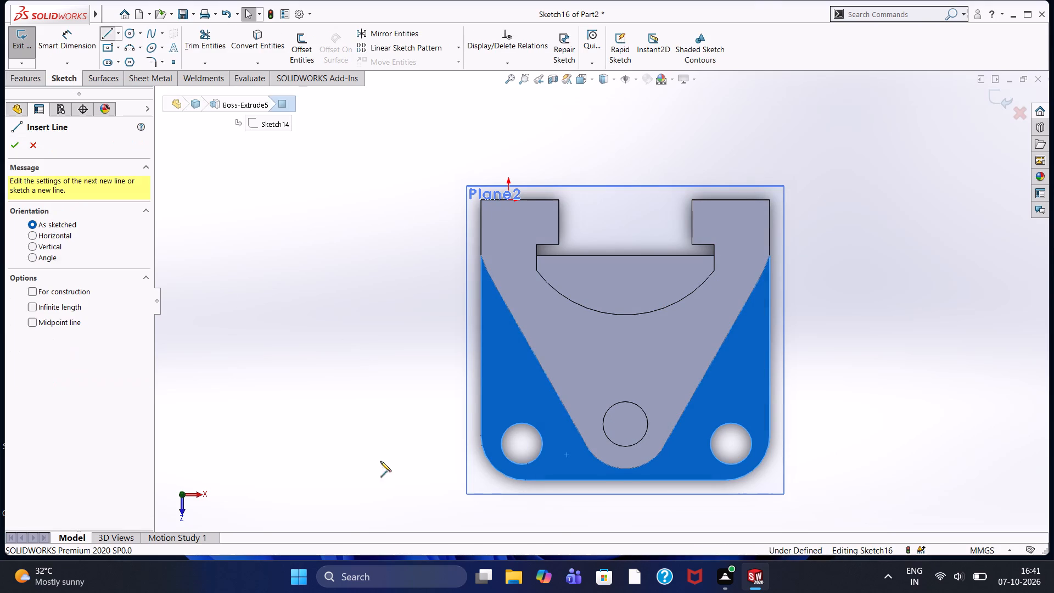
click(571, 480)
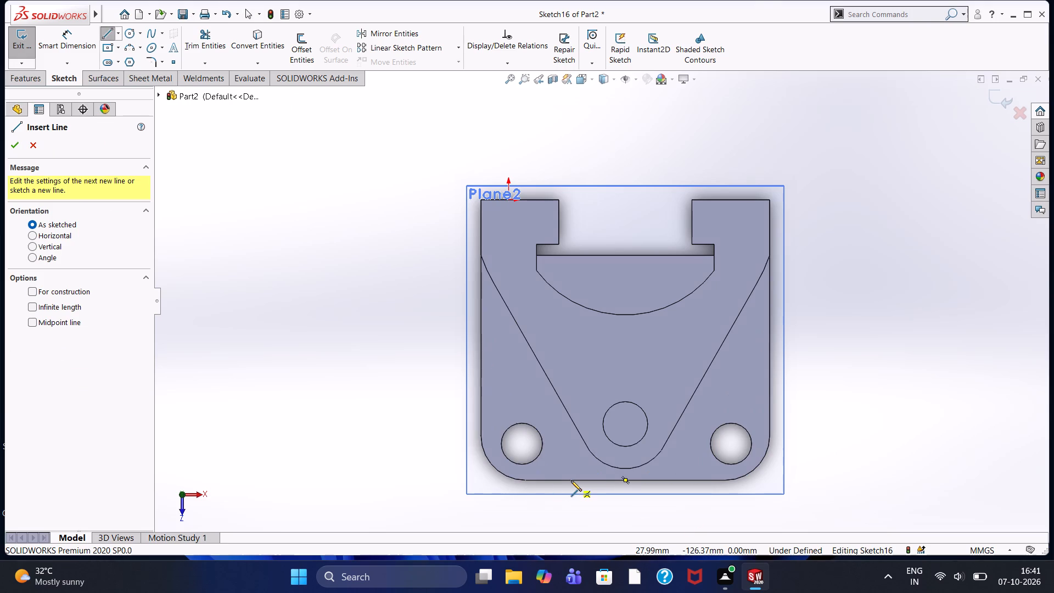
click(569, 370)
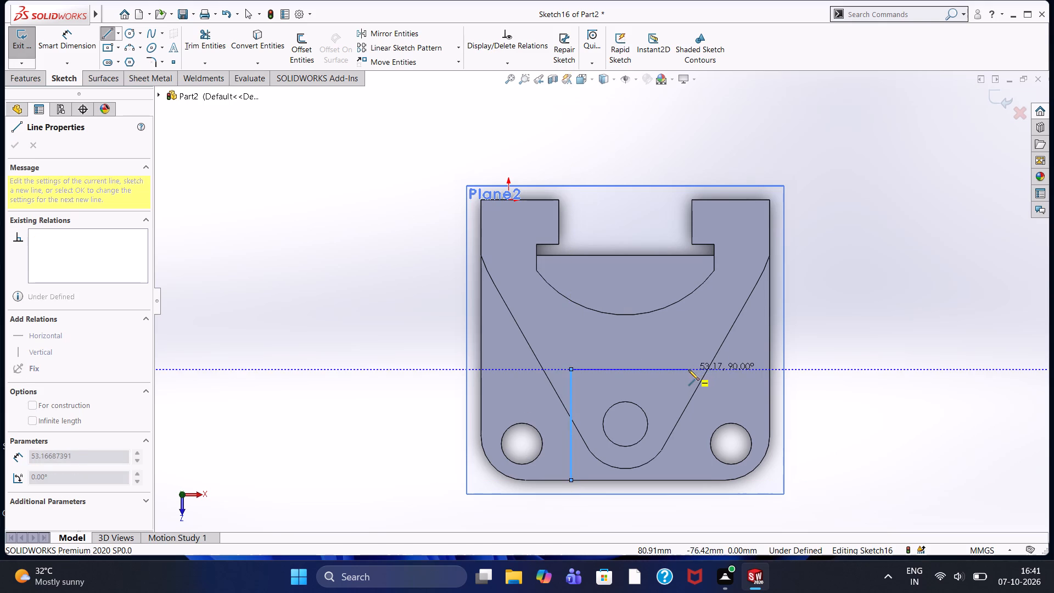
click(688, 370)
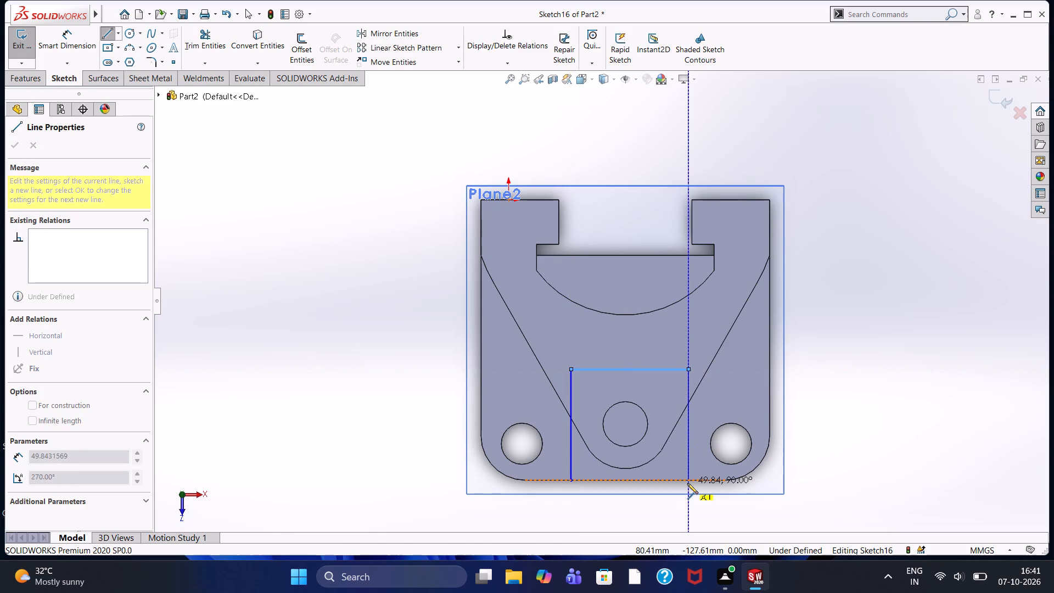
click(687, 479)
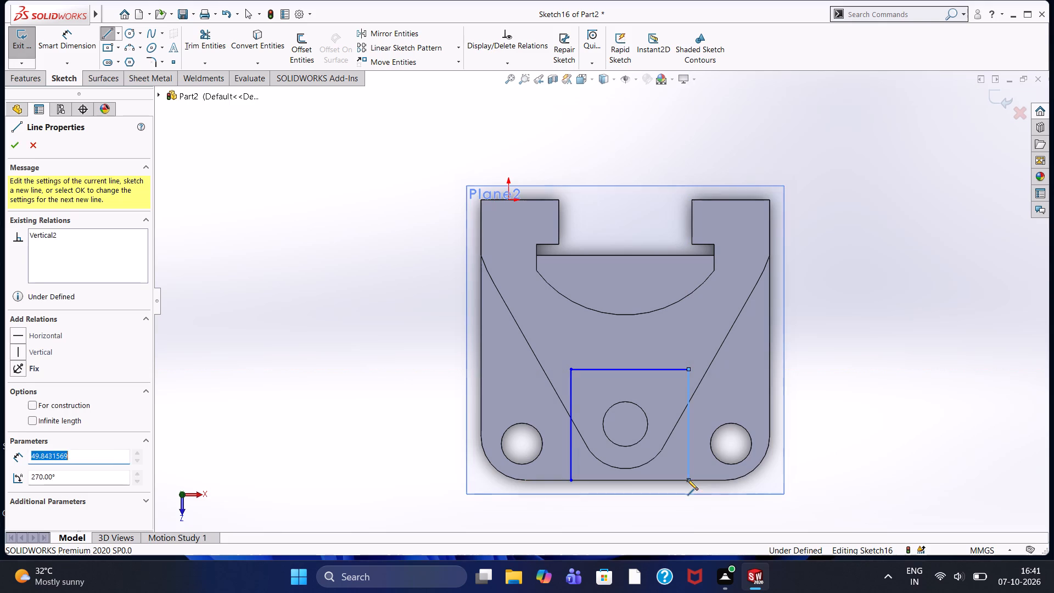
right_click(825, 406)
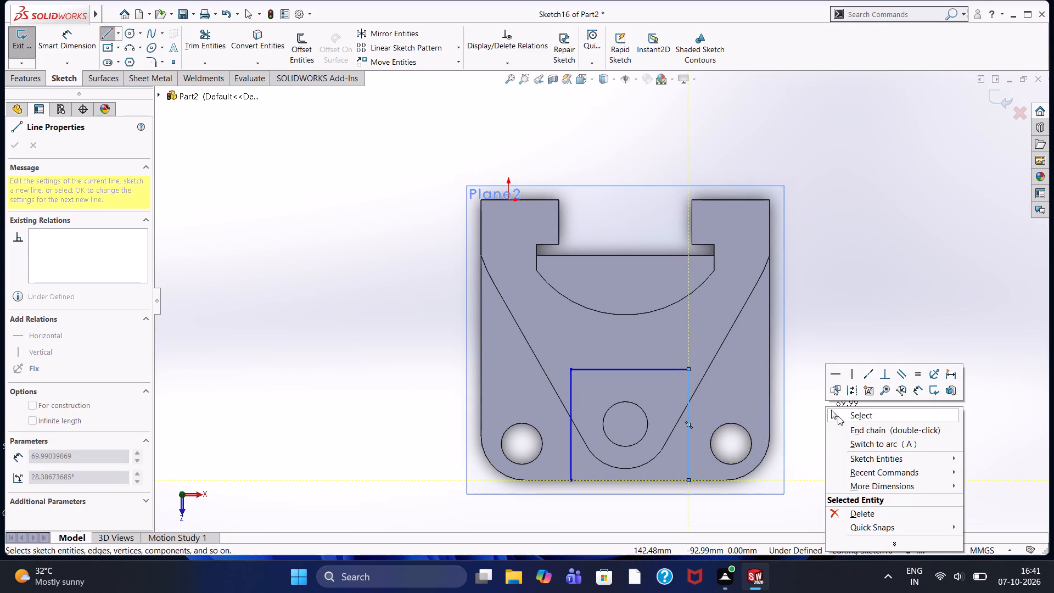
click(838, 416)
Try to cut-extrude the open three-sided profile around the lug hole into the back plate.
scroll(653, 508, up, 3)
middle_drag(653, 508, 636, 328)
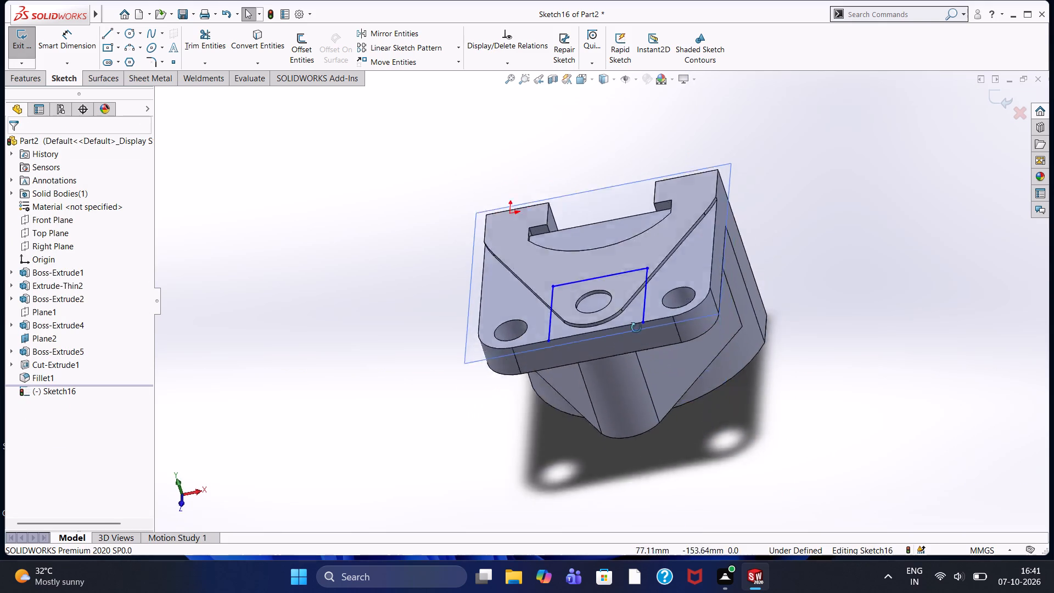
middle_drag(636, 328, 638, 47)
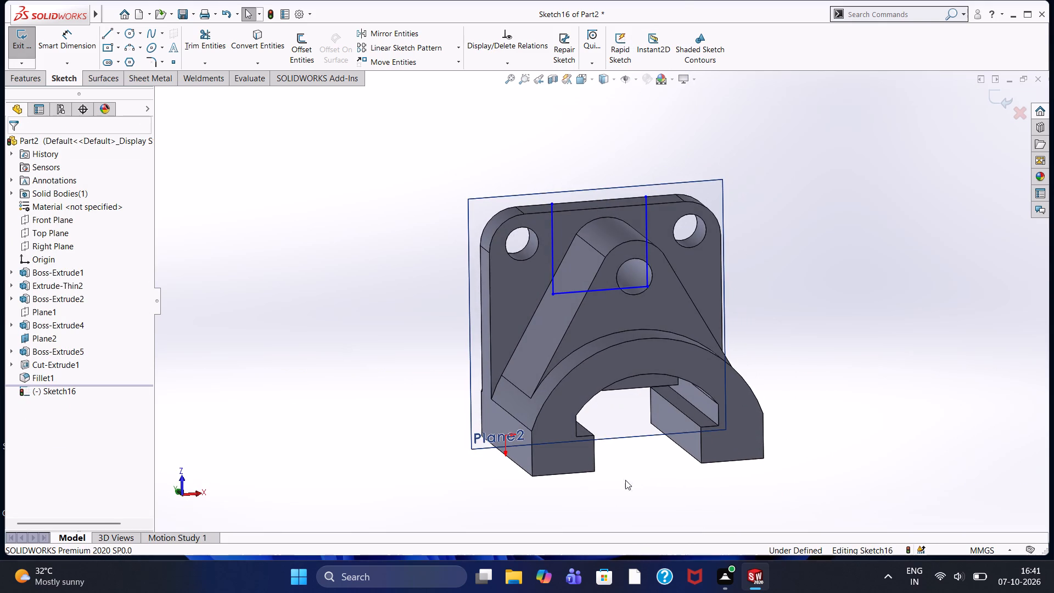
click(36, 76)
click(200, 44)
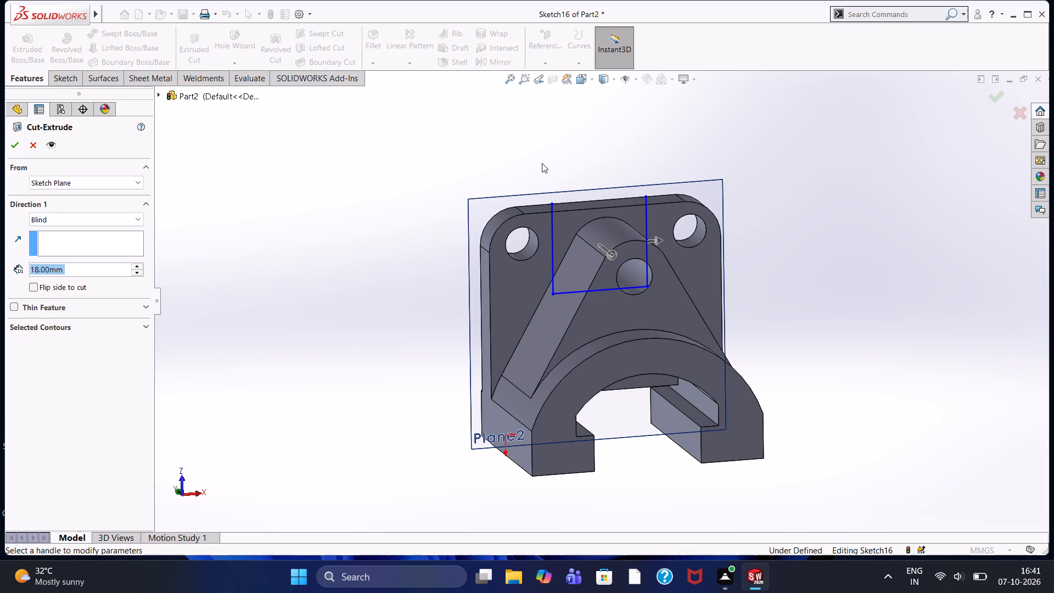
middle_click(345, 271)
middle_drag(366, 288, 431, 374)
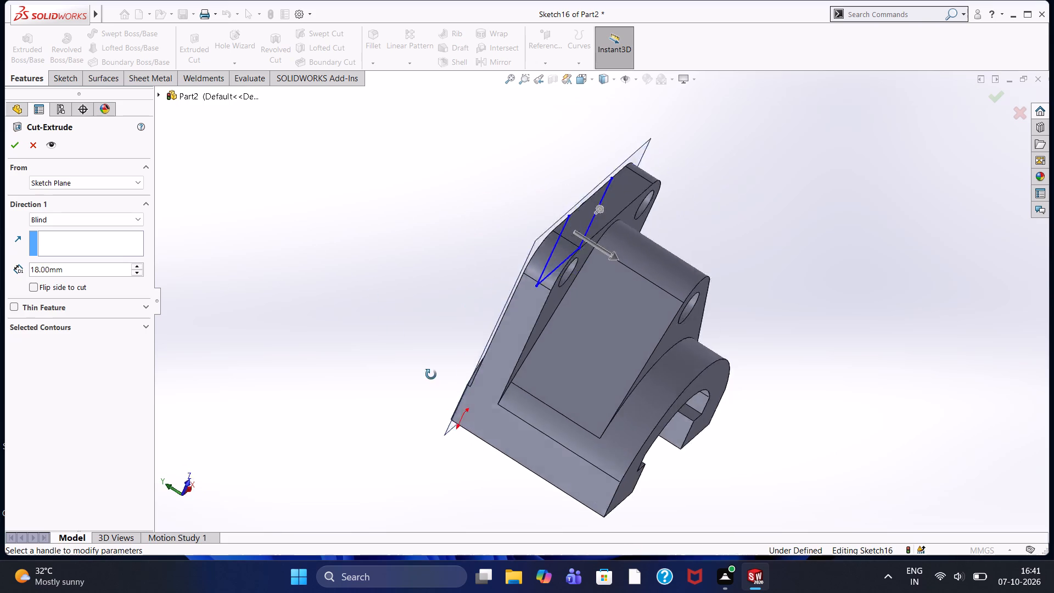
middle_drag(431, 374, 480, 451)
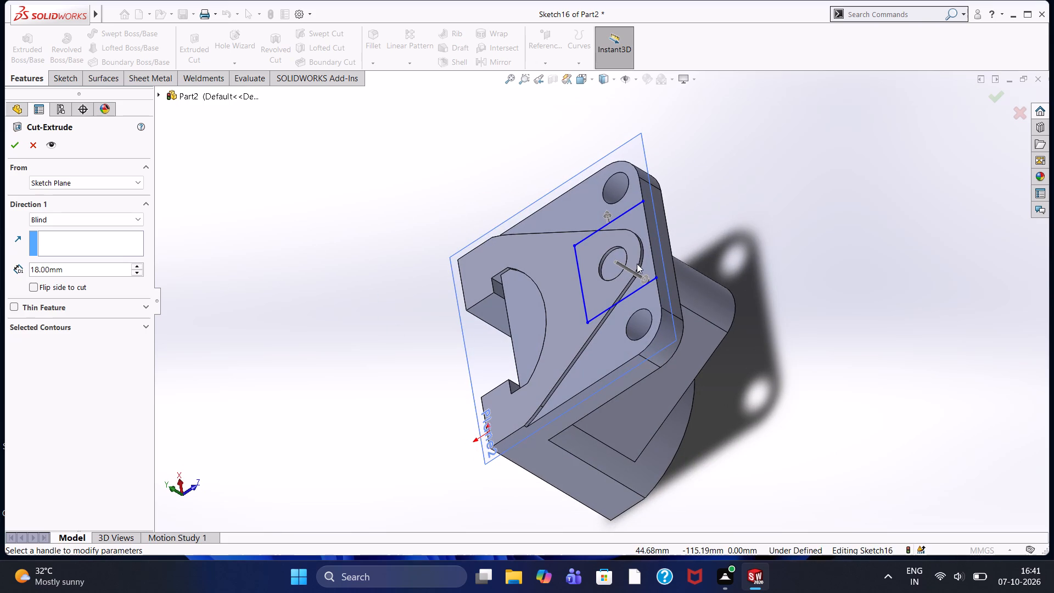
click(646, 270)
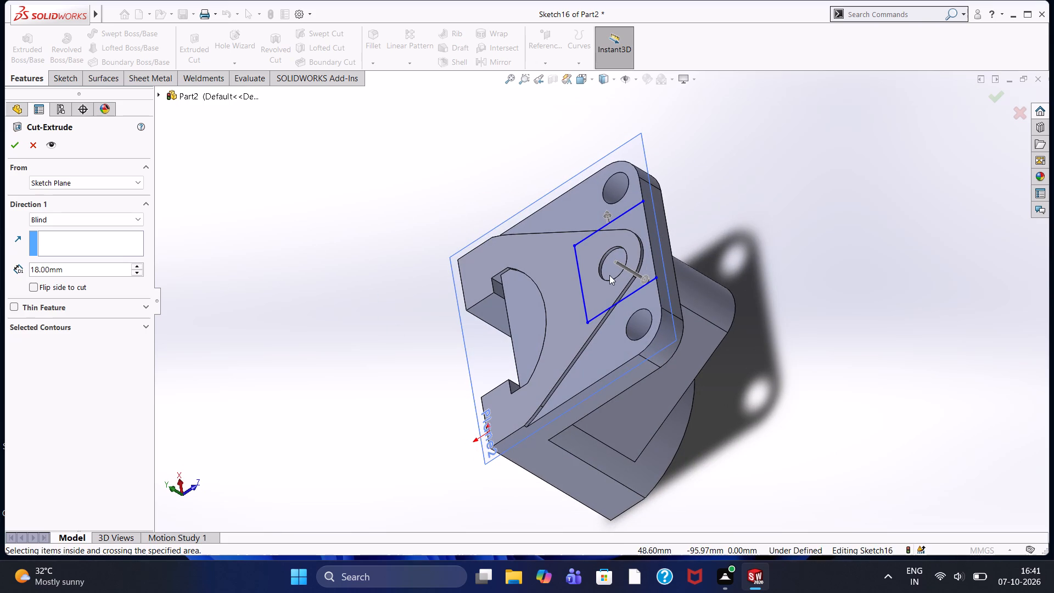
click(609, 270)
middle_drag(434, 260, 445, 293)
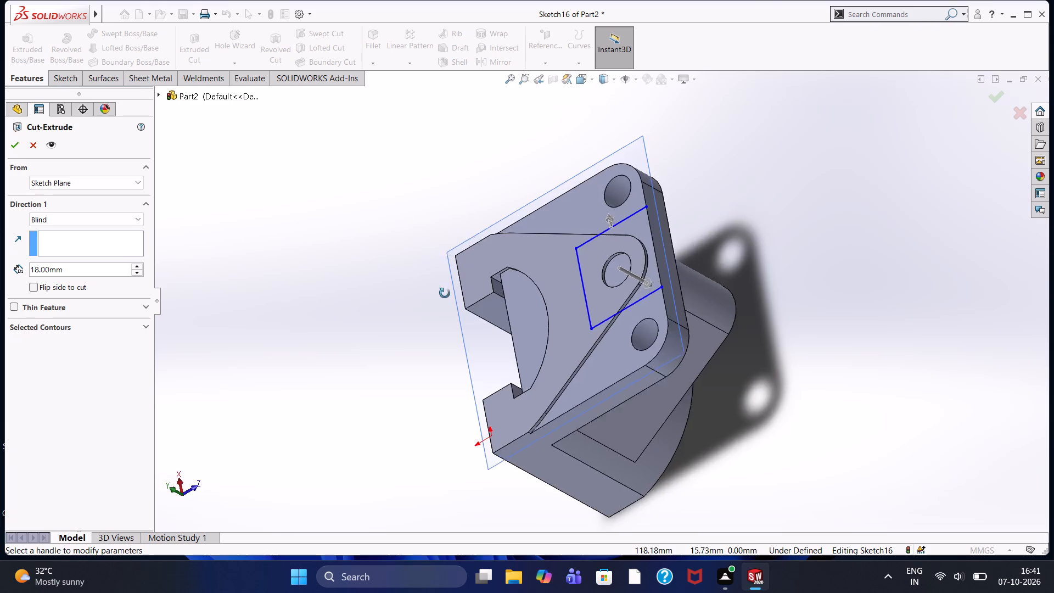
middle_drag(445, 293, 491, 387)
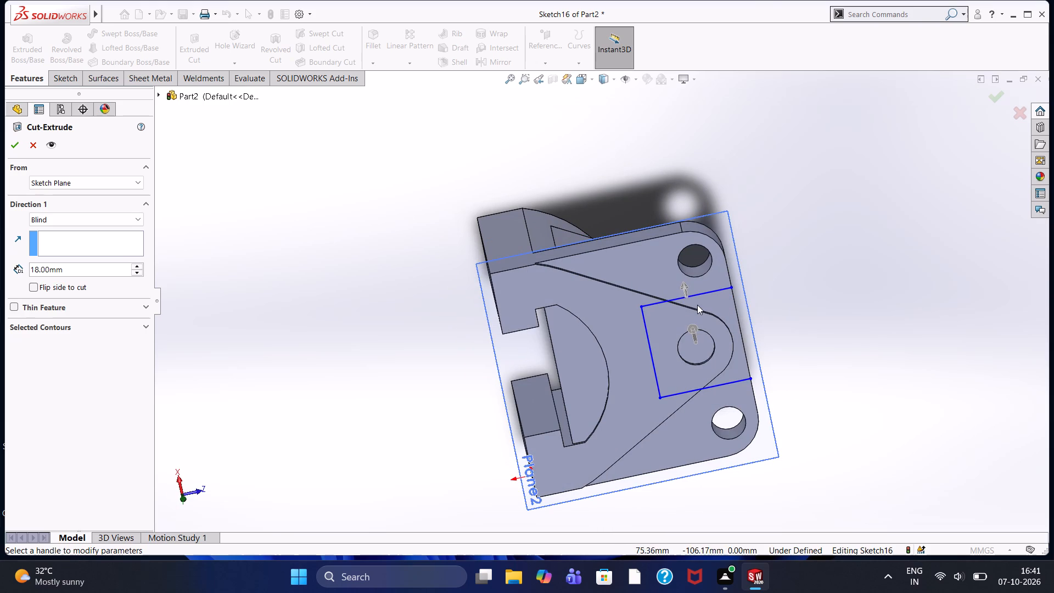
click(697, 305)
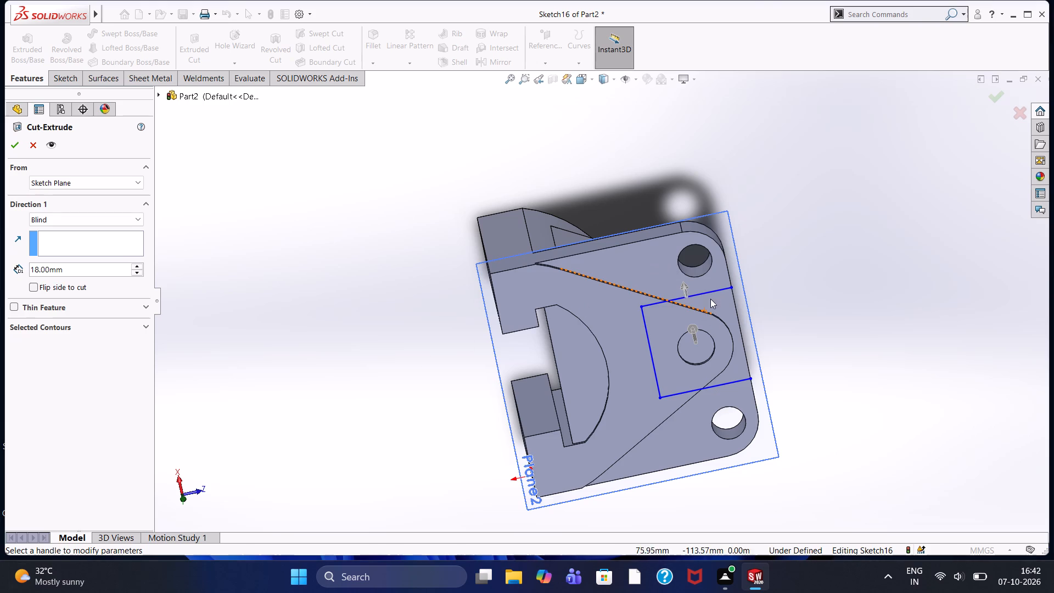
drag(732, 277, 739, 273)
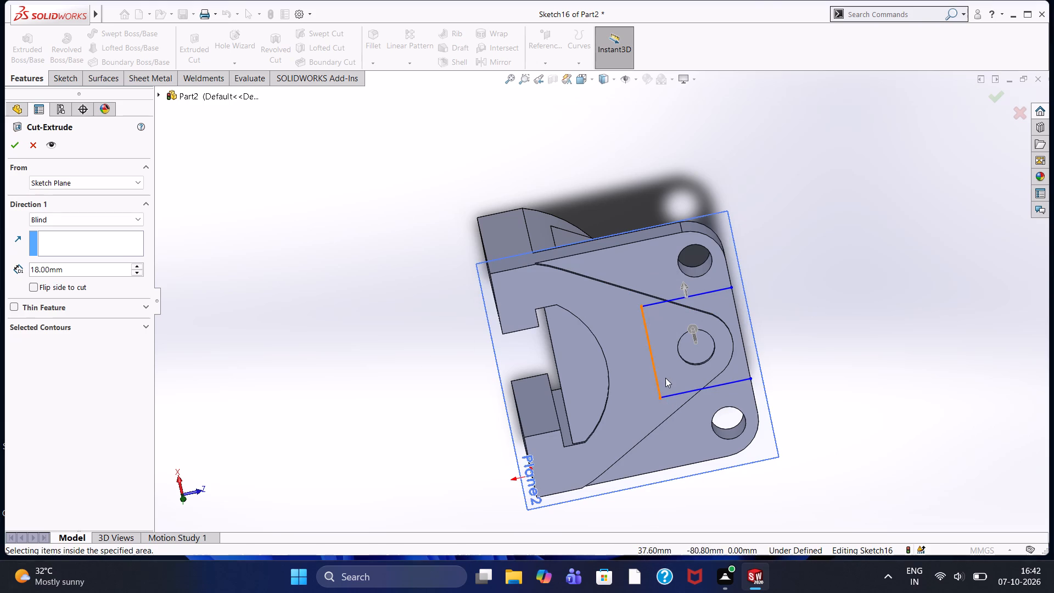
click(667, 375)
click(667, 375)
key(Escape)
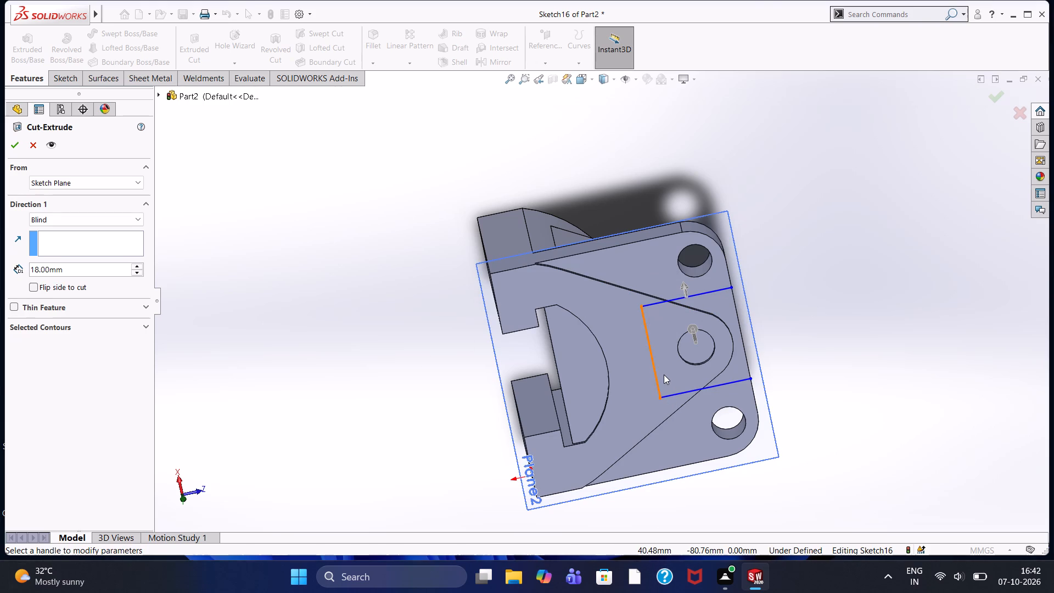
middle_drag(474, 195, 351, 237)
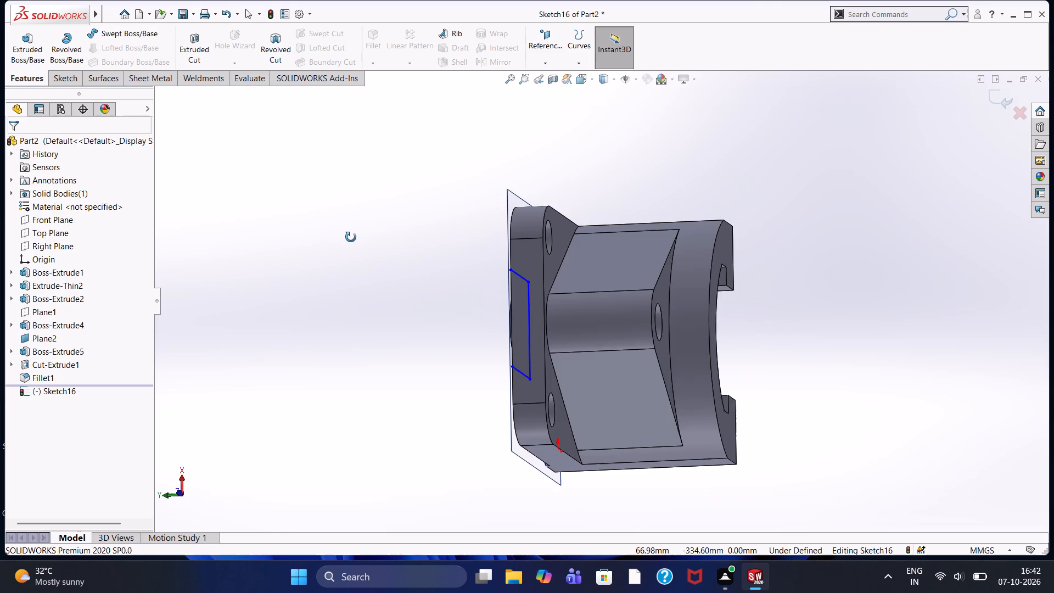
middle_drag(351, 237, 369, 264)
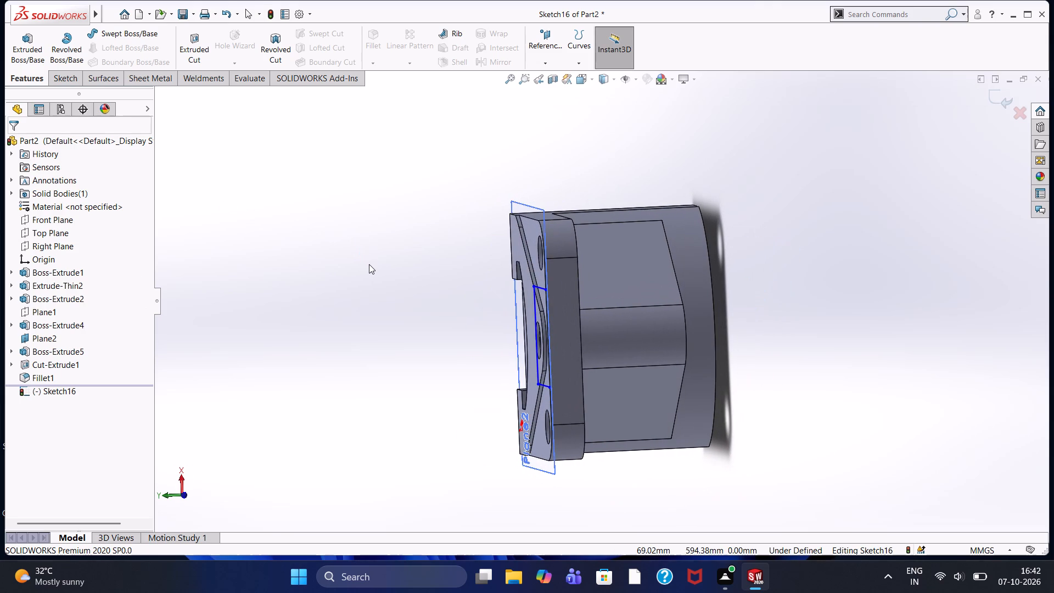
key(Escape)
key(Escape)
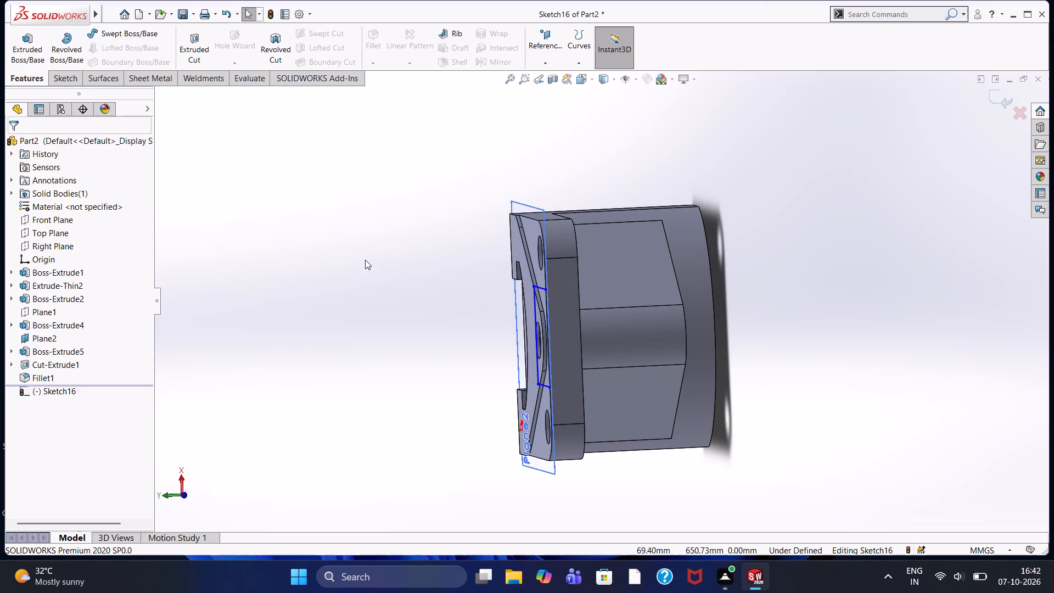
Undo the three sketched lines of the open profile around the lug hole.
middle_drag(354, 254, 305, 156)
key(ctrl+z)
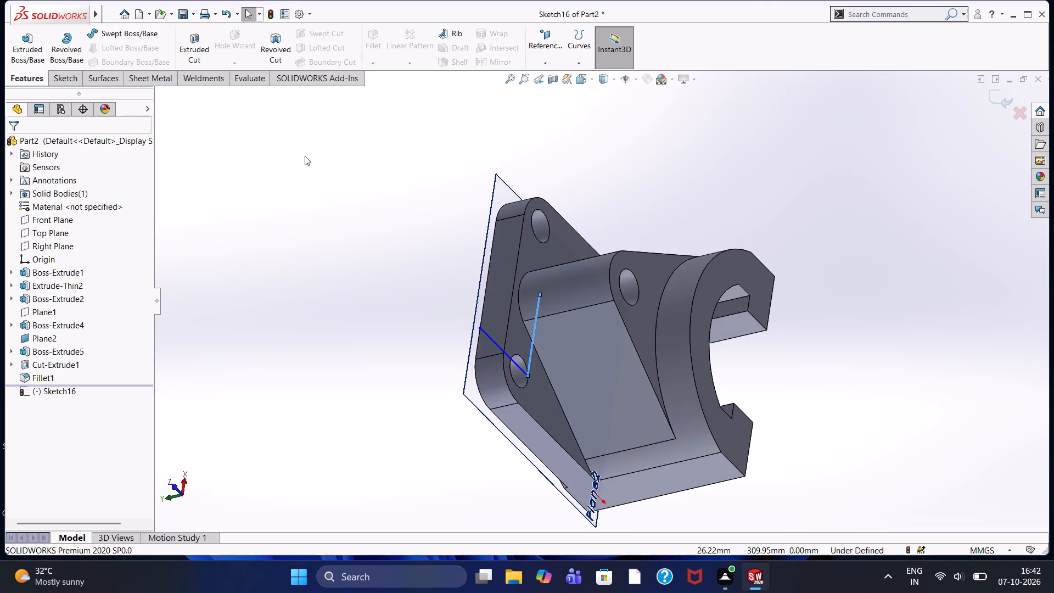
key(ctrl+z)
key(ctrl+z)
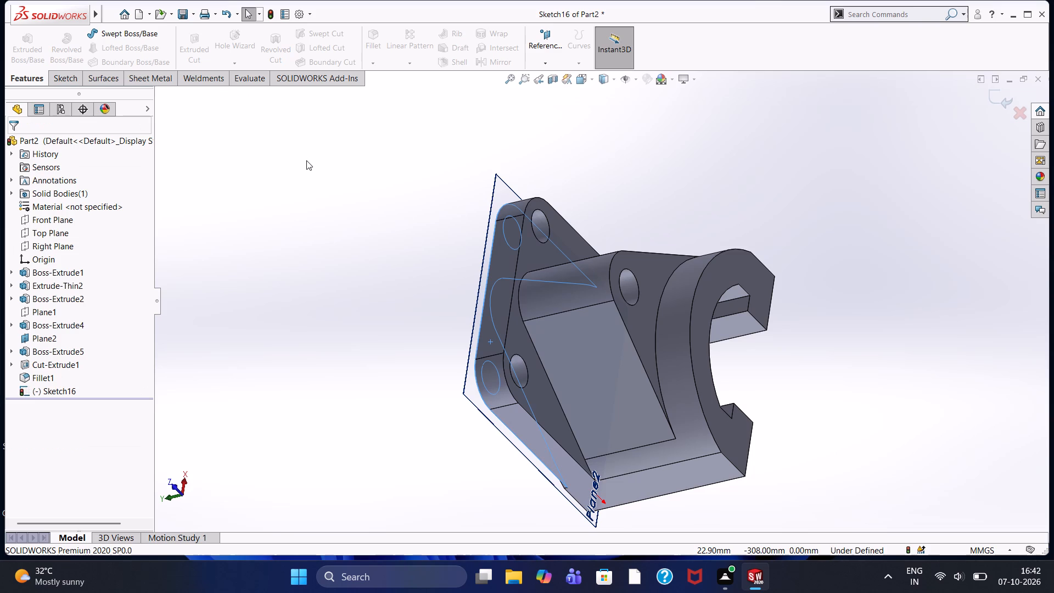
Hide the reference plane Plane2 at the back plate.
key(ctrl+7)
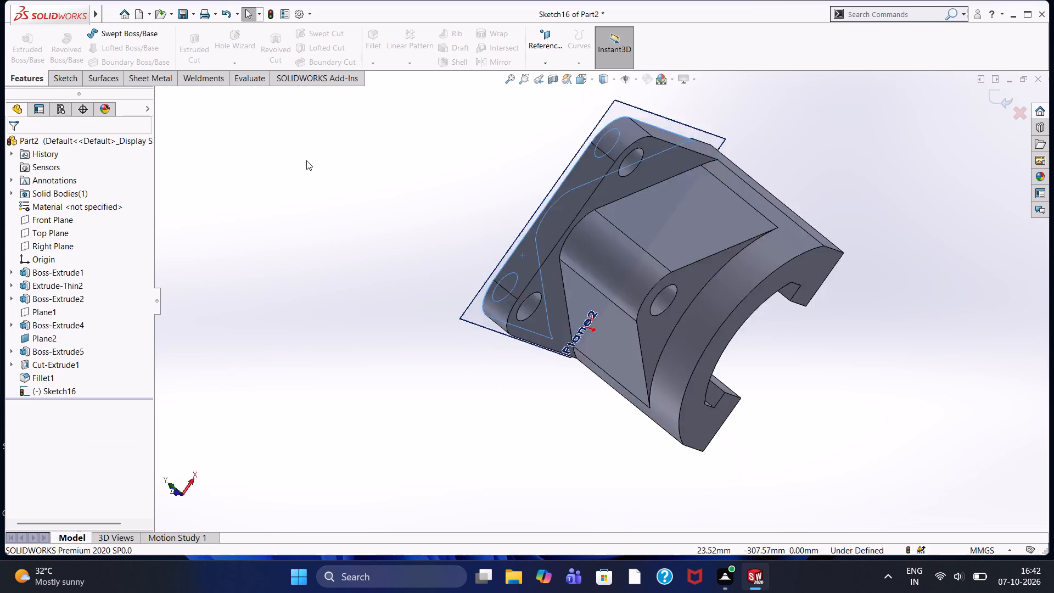
key(ctrl+7)
key(ctrl+8)
key(ctrl+8)
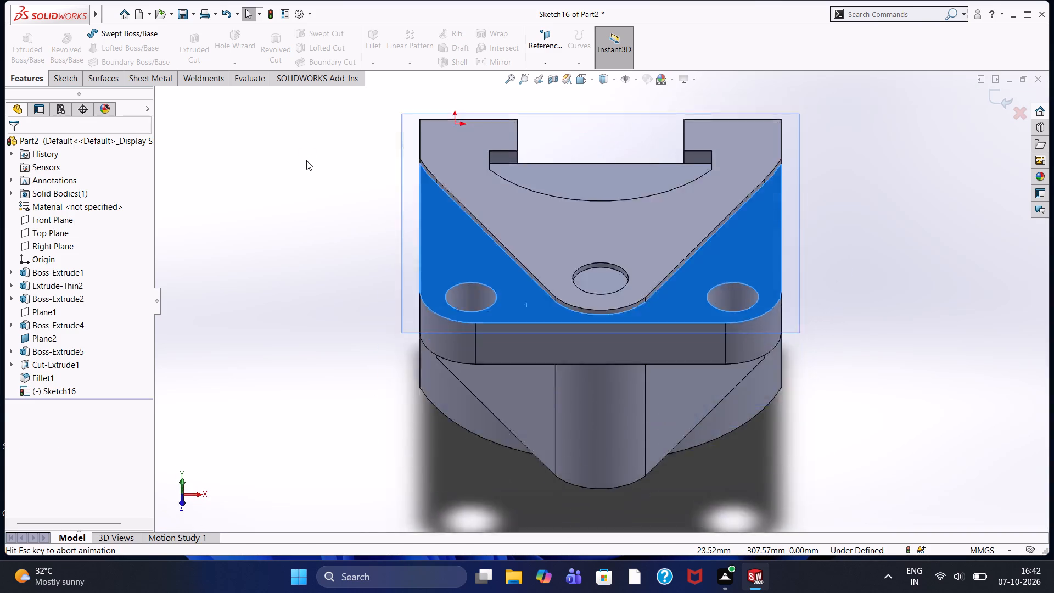
click(338, 260)
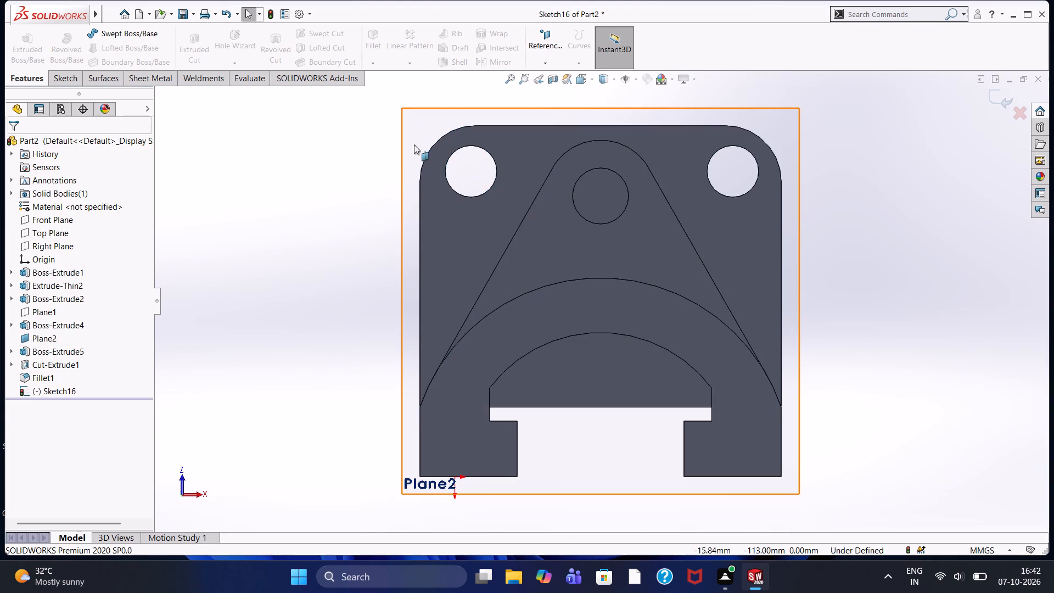
right_click(414, 135)
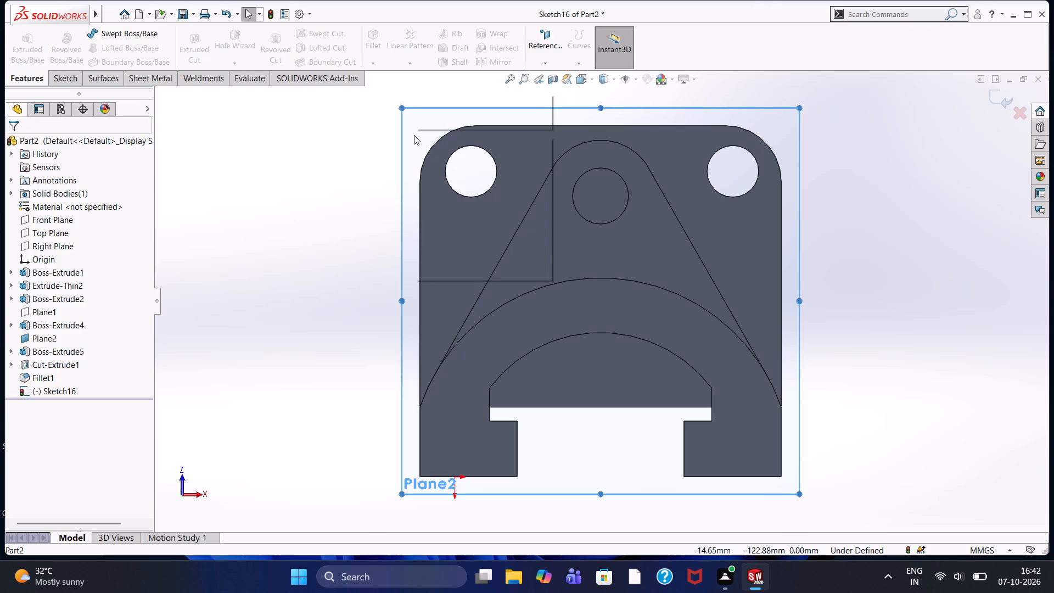
click(300, 207)
click(408, 111)
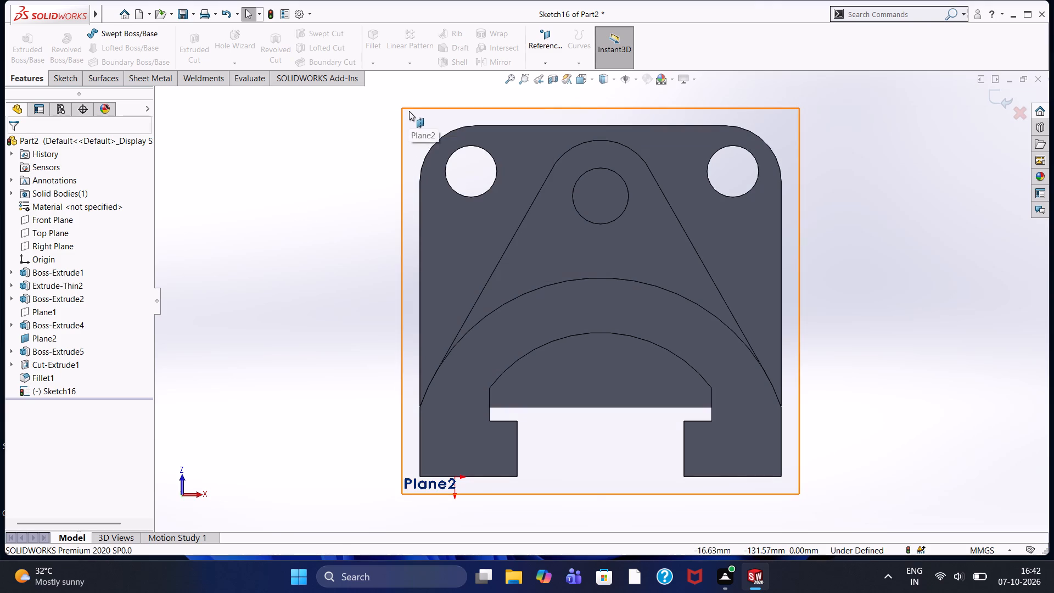
right_click(408, 111)
click(271, 341)
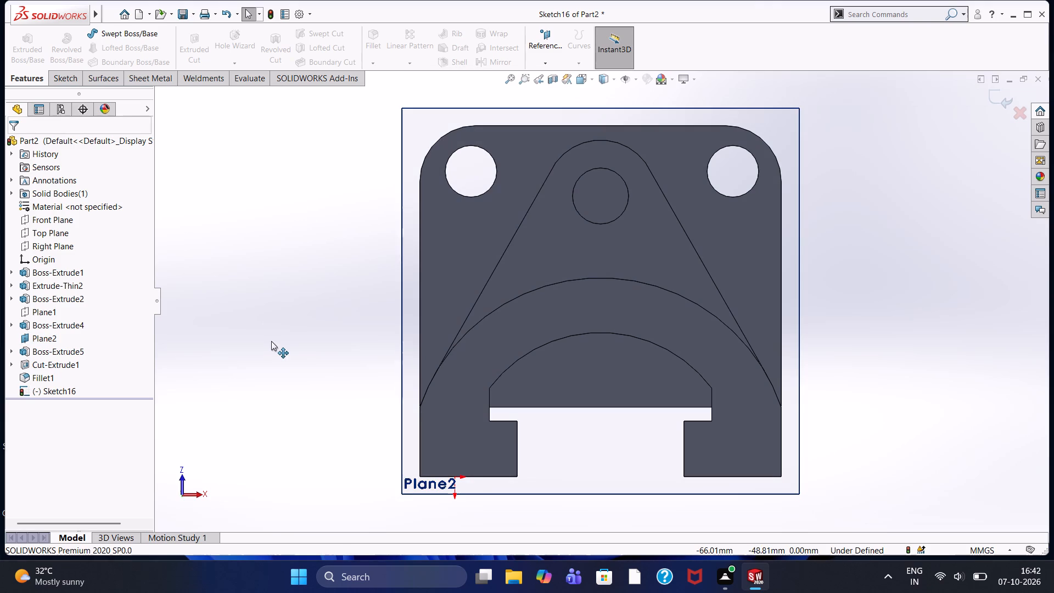
right_click(37, 342)
click(66, 330)
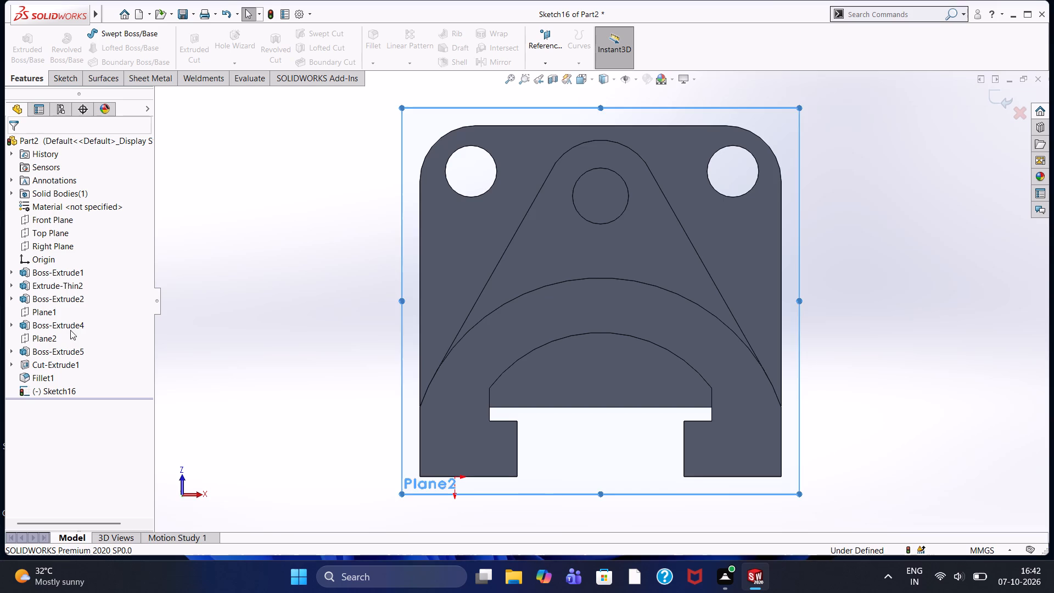
click(295, 320)
Apply the green high gloss plastic appearance from the Plastic, High Gloss library to the whole part.
middle_drag(413, 424, 395, 408)
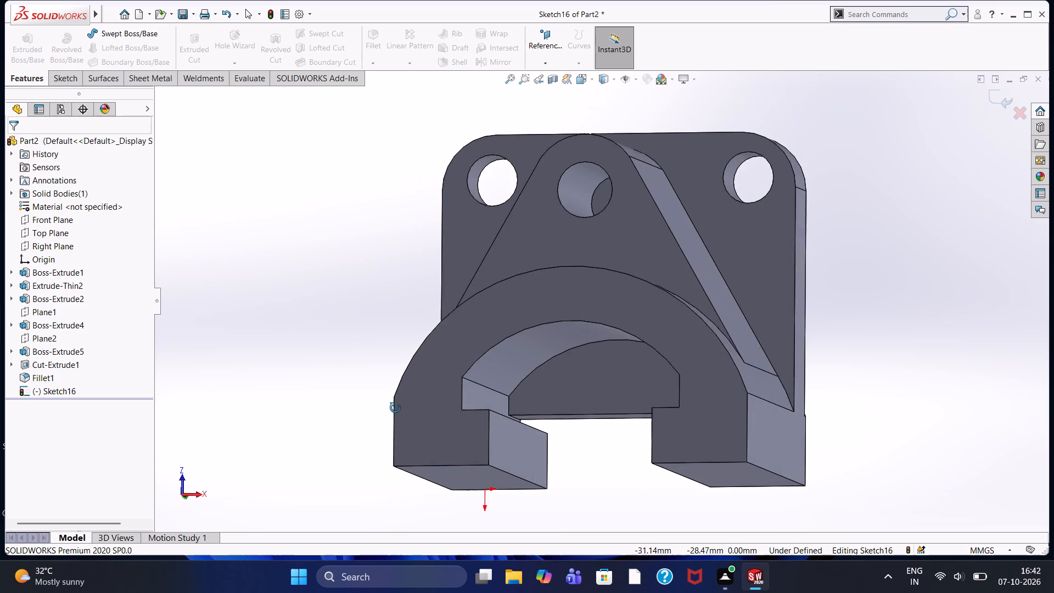
middle_drag(395, 408, 356, 494)
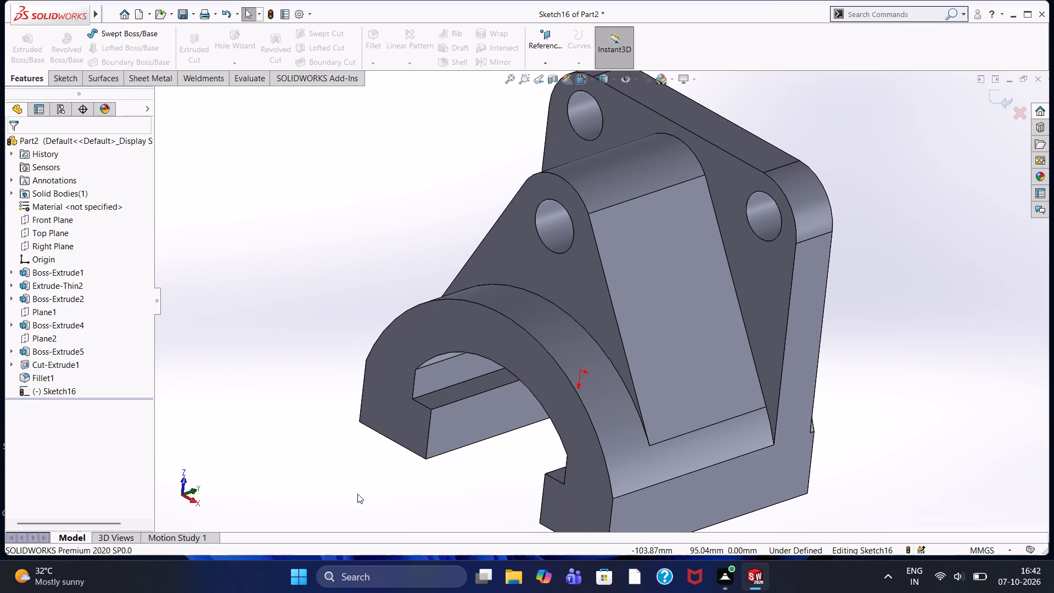
middle_drag(360, 503, 405, 473)
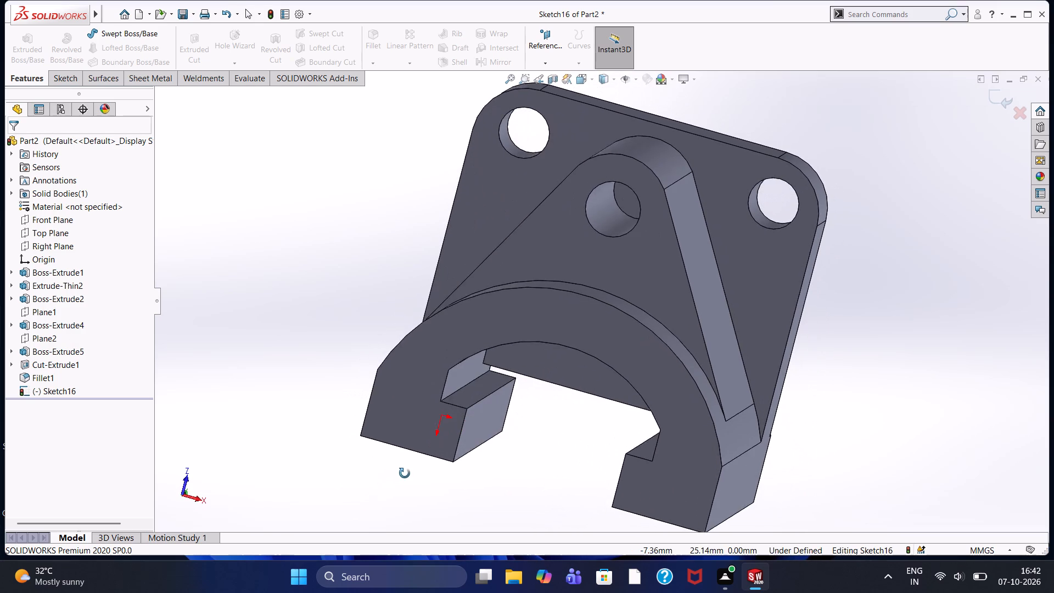
middle_drag(405, 473, 418, 461)
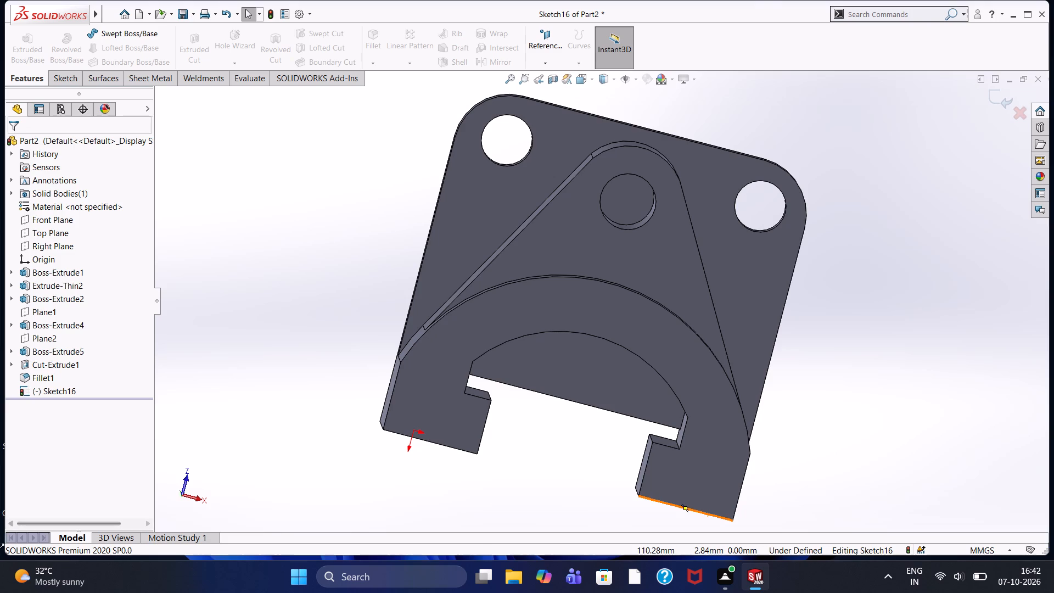
click(1041, 176)
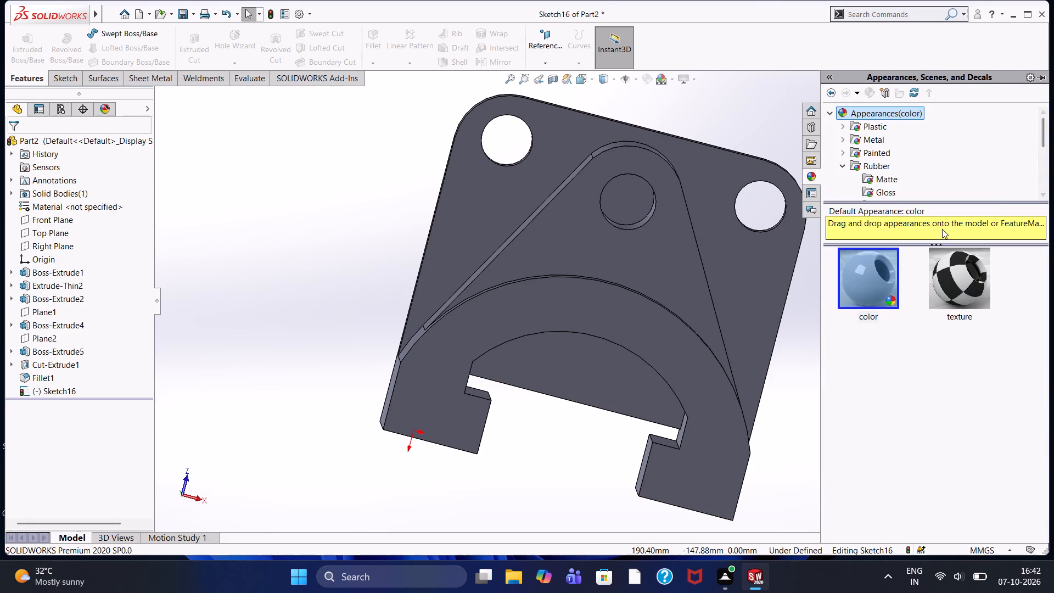
click(871, 156)
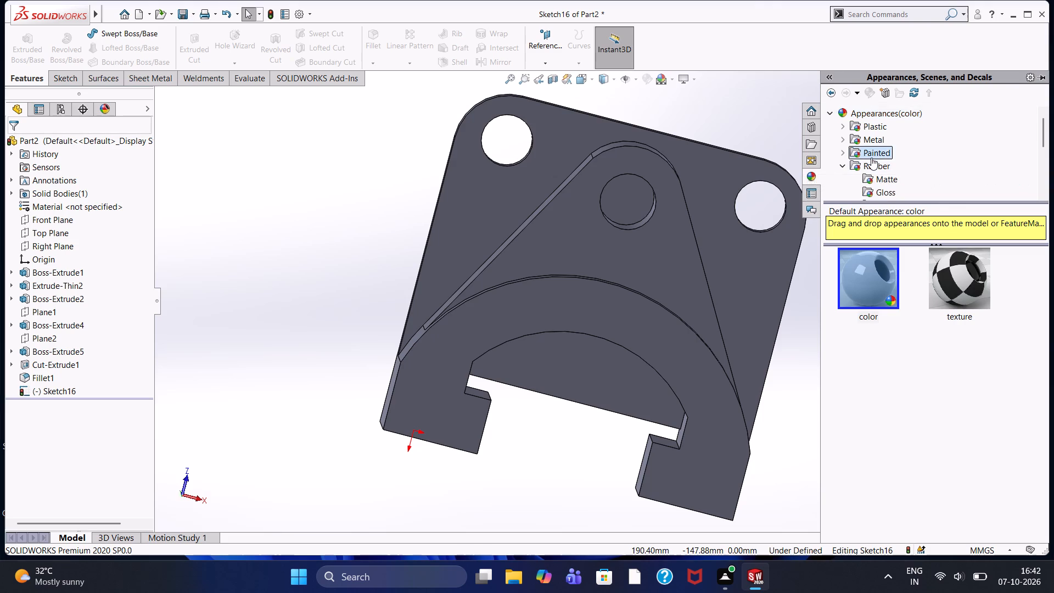
click(843, 153)
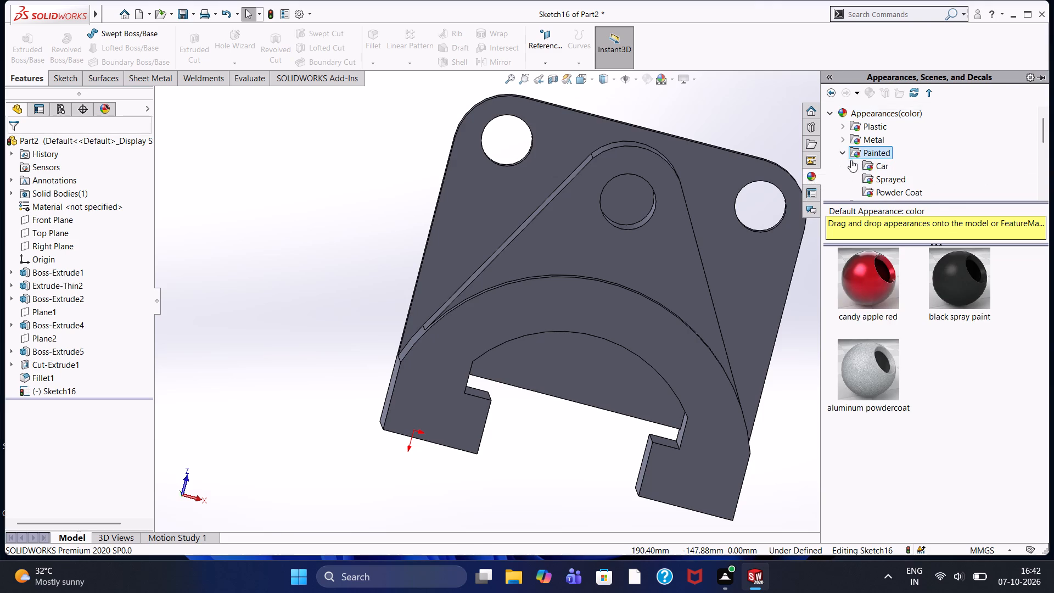
click(872, 170)
scroll(943, 387, down, 5)
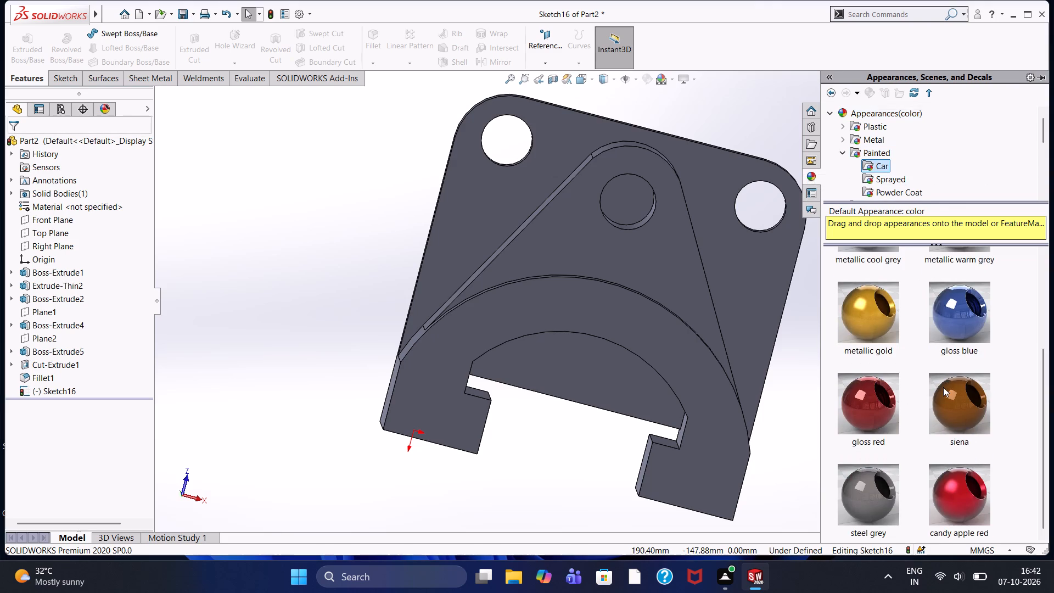
scroll(943, 387, up, 7)
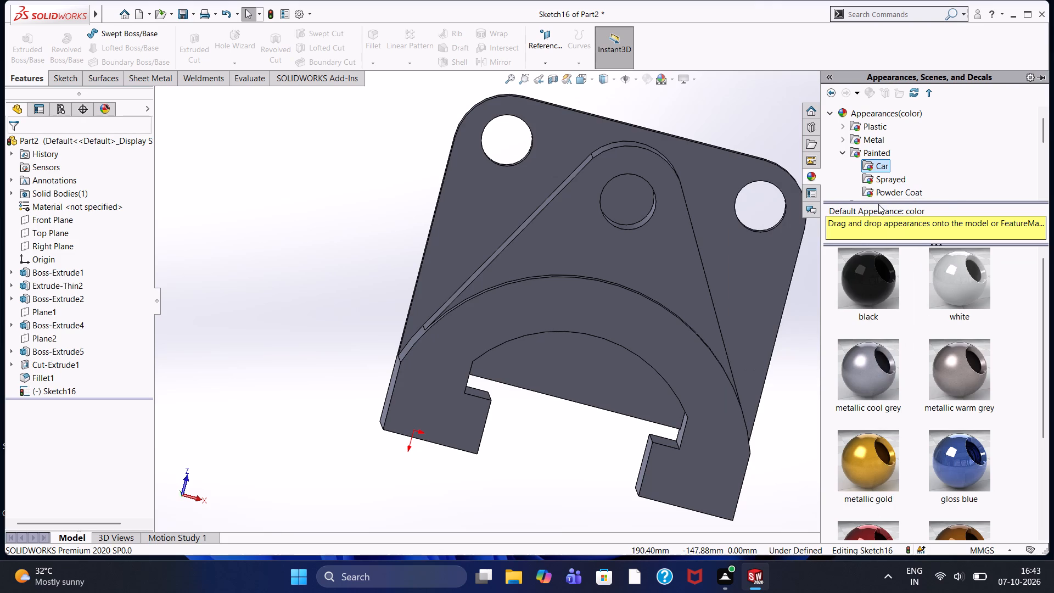
click(849, 127)
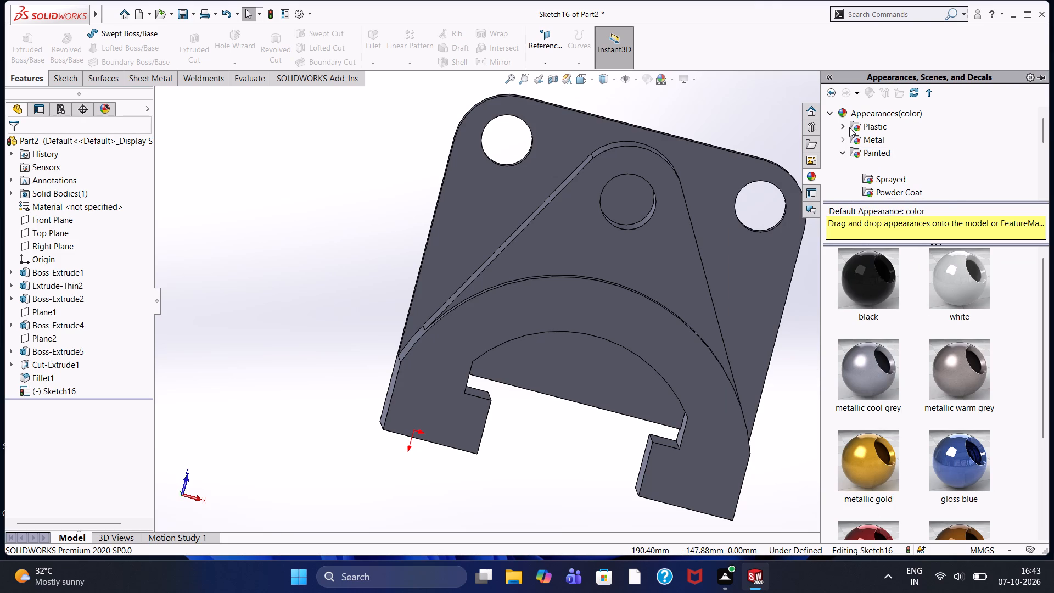
click(887, 120)
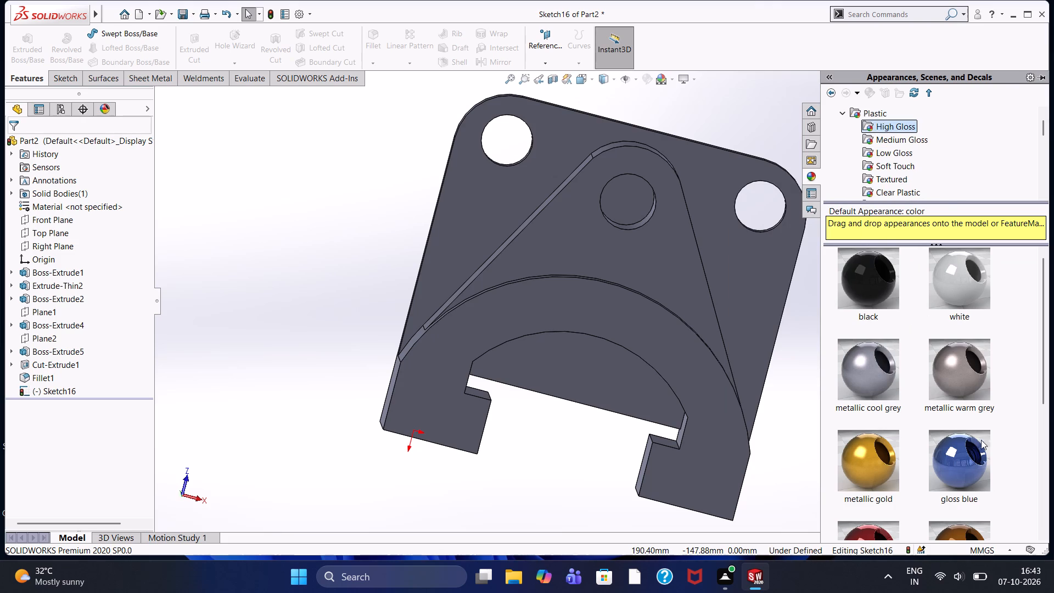
scroll(1046, 299, down, 5)
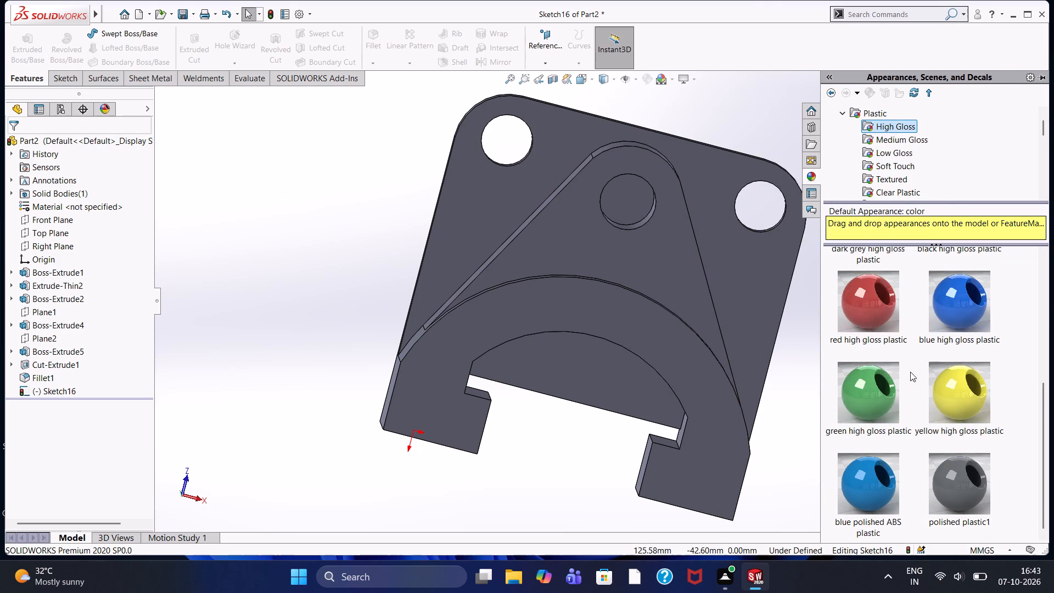
drag(878, 390, 575, 216)
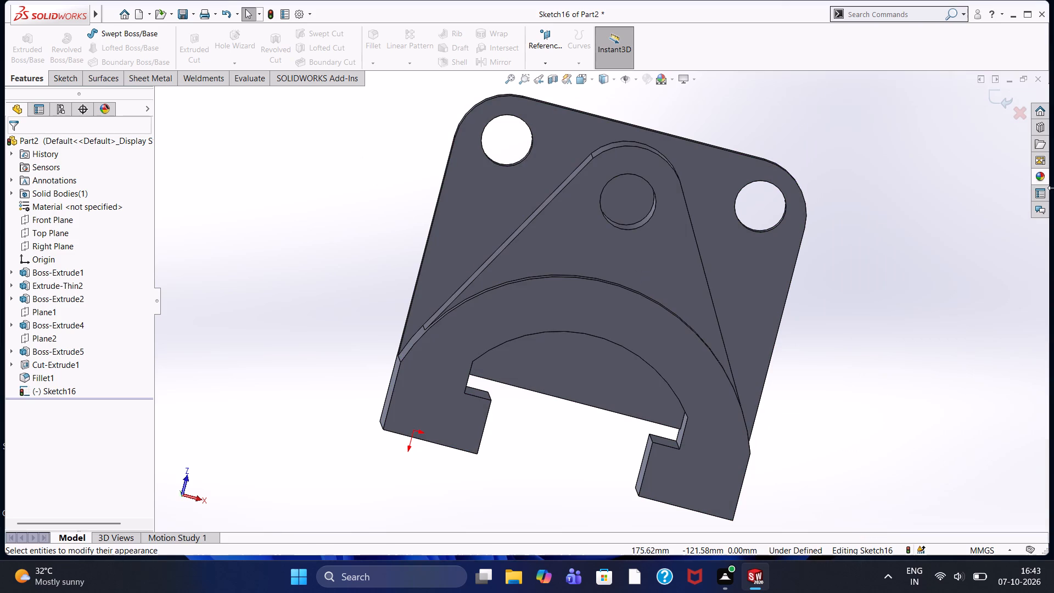
click(1036, 175)
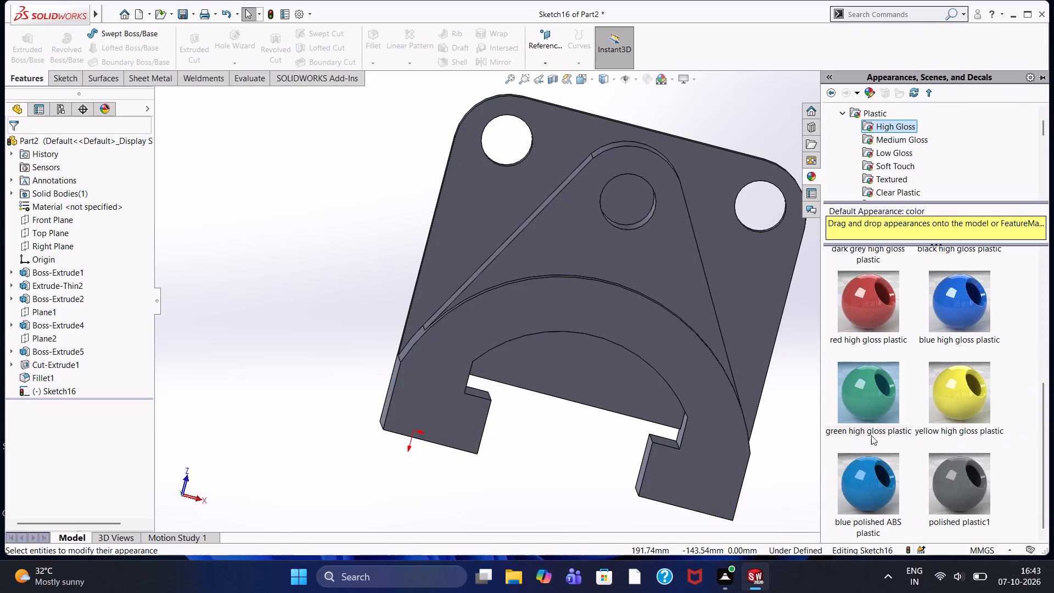
drag(868, 409, 592, 221)
double_click(592, 221)
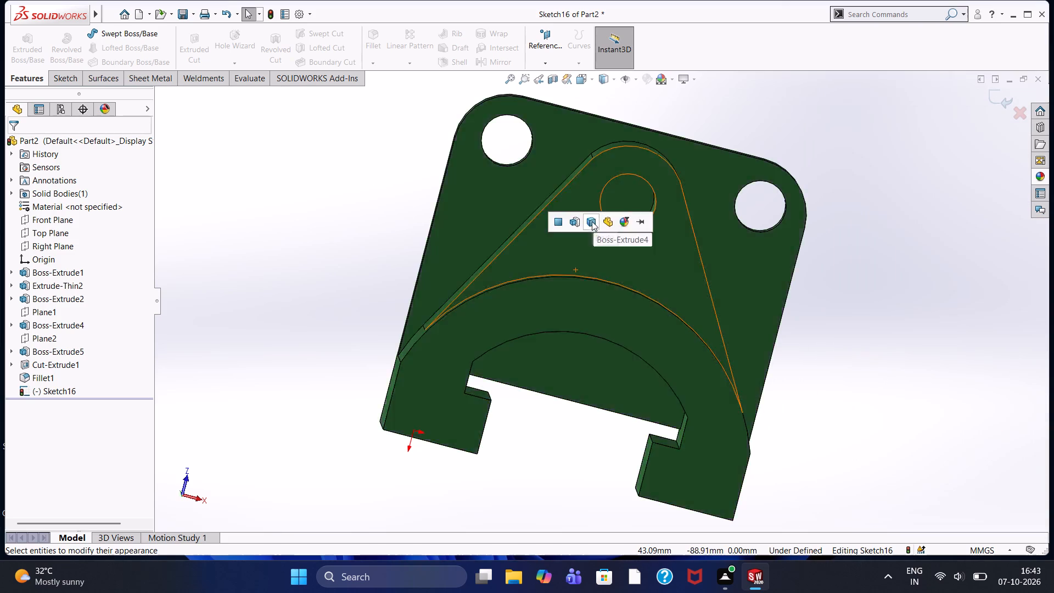
click(250, 222)
Examine the coloured part from several angles, including the arch, the holed lug, the plate and the block undersides.
middle_drag(418, 249, 359, 215)
middle_drag(359, 215, 356, 222)
middle_click(383, 276)
middle_click(383, 276)
middle_click(383, 276)
middle_drag(383, 276, 387, 323)
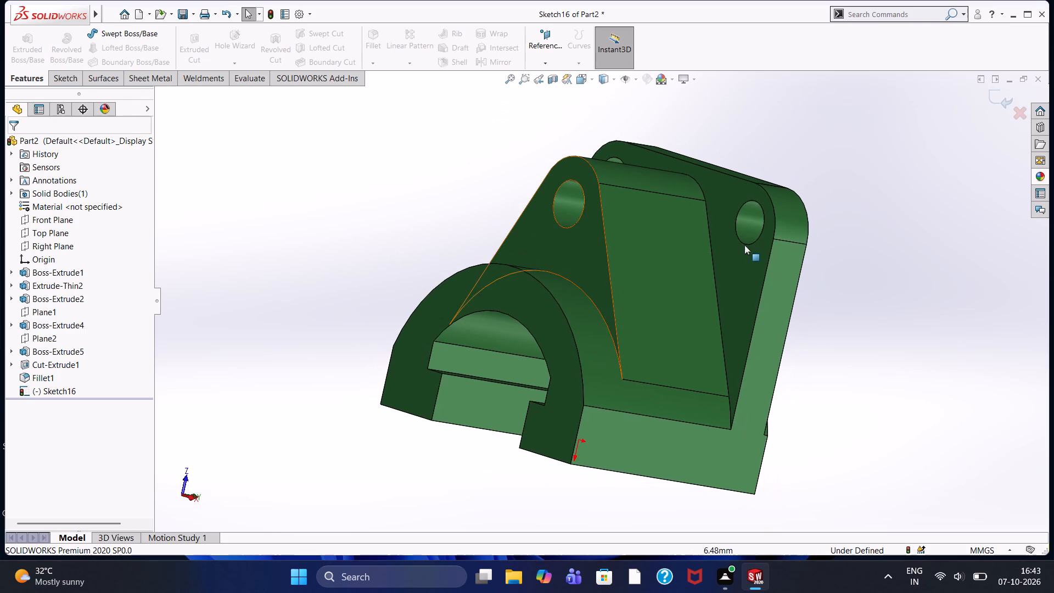
middle_drag(846, 354, 861, 365)
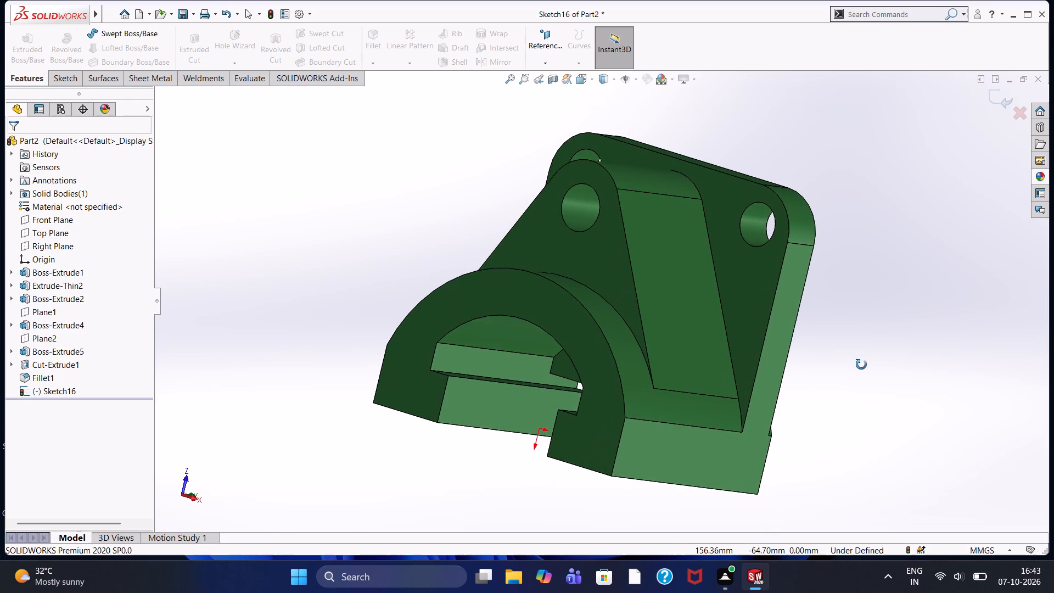
middle_drag(861, 365, 865, 366)
middle_drag(864, 366, 896, 348)
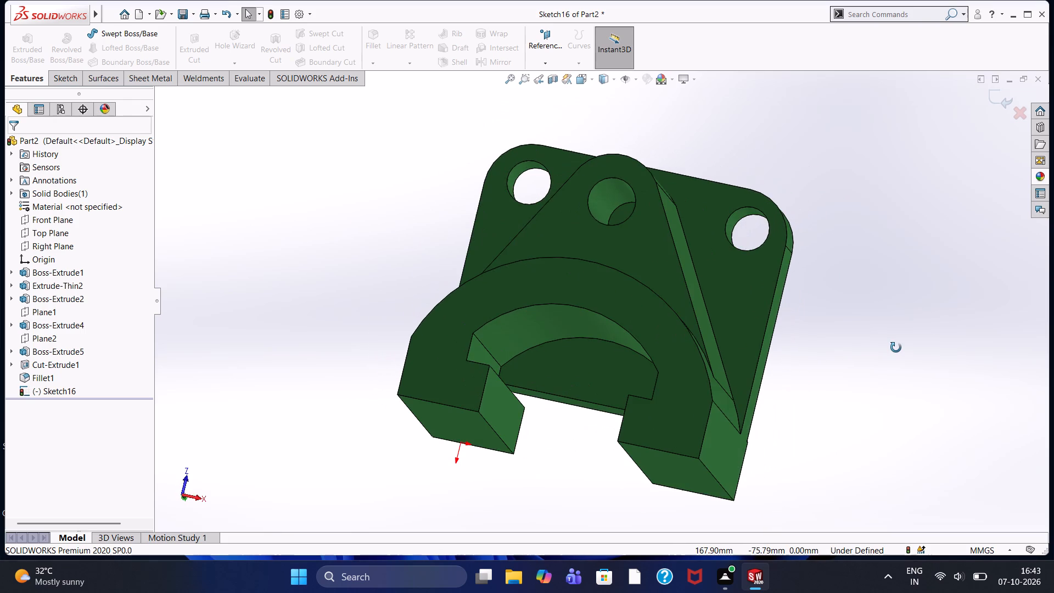
middle_drag(896, 348, 905, 353)
middle_click(905, 353)
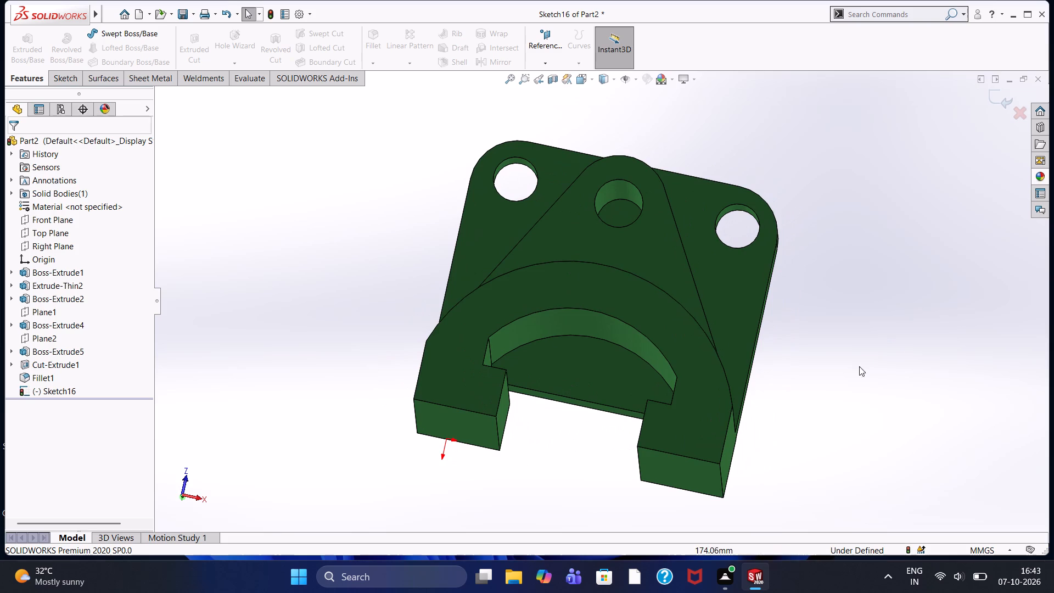
middle_drag(844, 330, 822, 381)
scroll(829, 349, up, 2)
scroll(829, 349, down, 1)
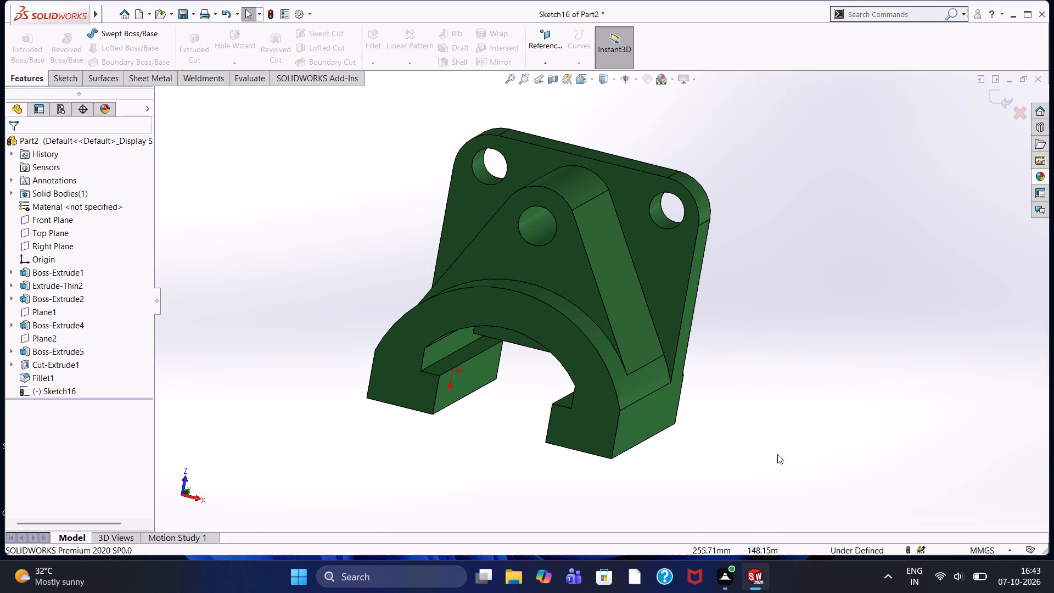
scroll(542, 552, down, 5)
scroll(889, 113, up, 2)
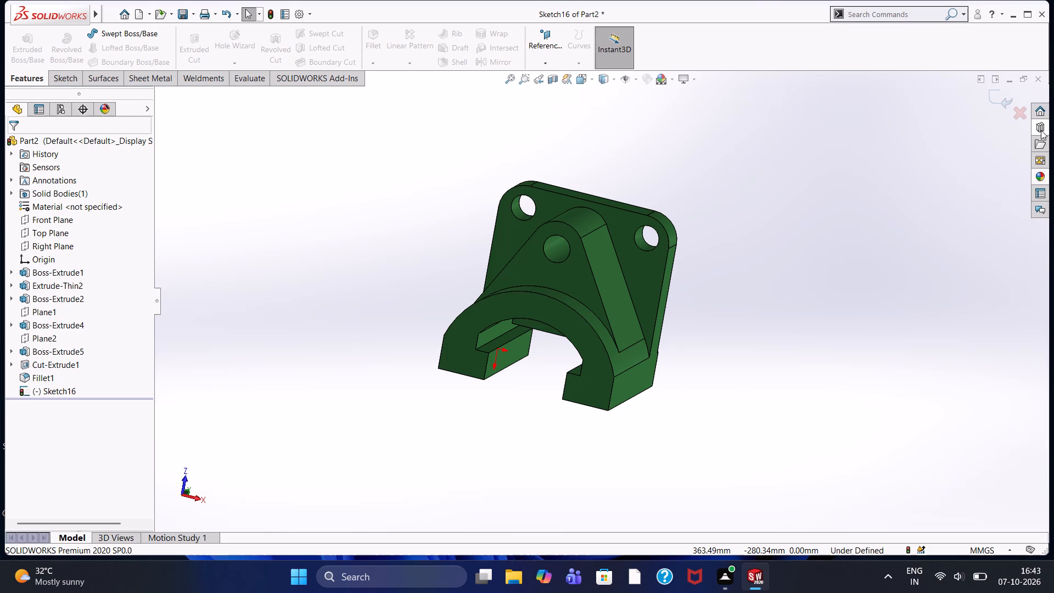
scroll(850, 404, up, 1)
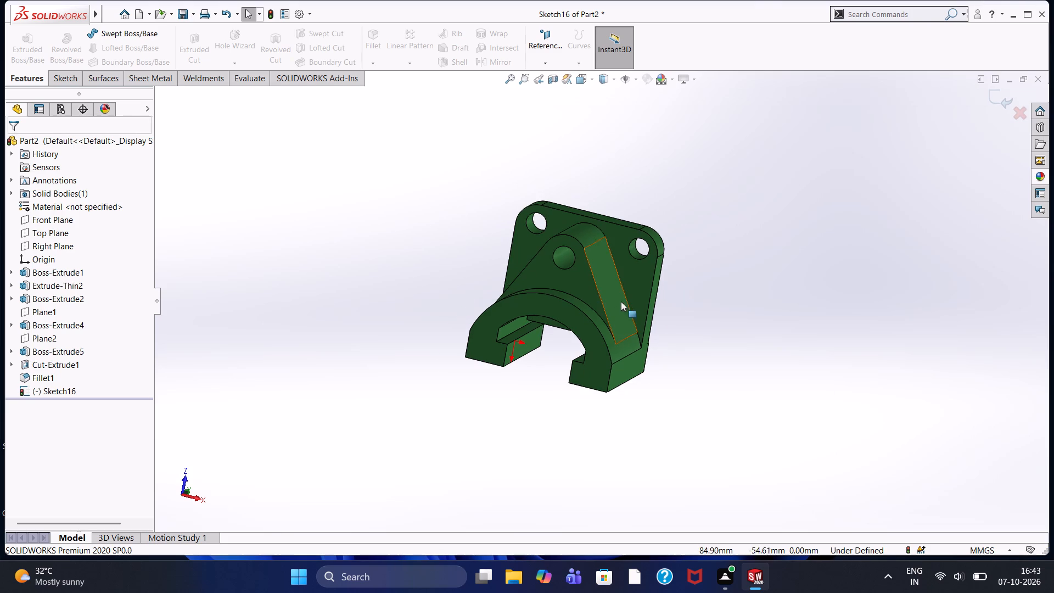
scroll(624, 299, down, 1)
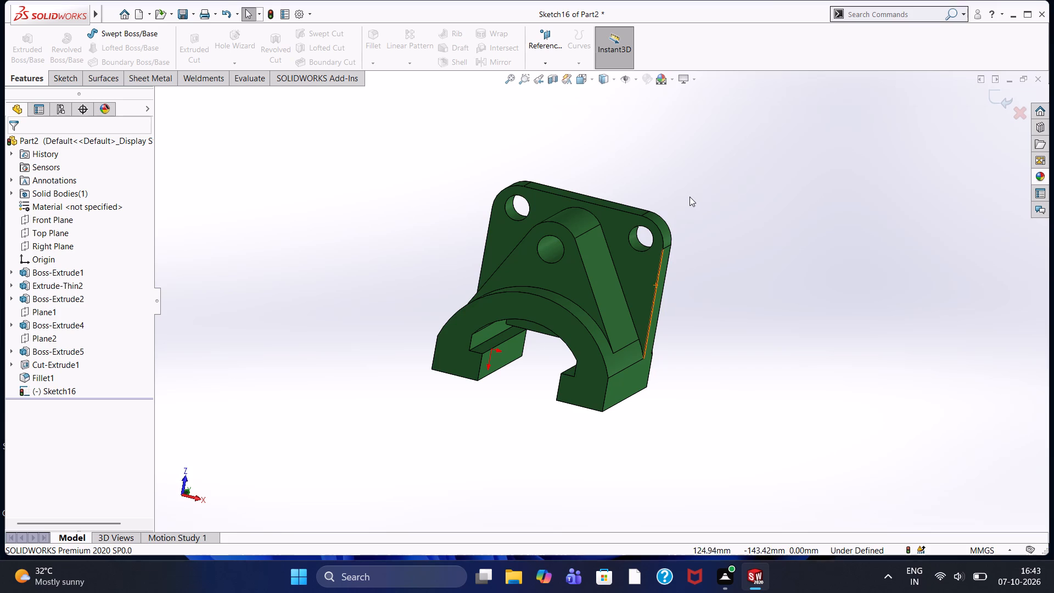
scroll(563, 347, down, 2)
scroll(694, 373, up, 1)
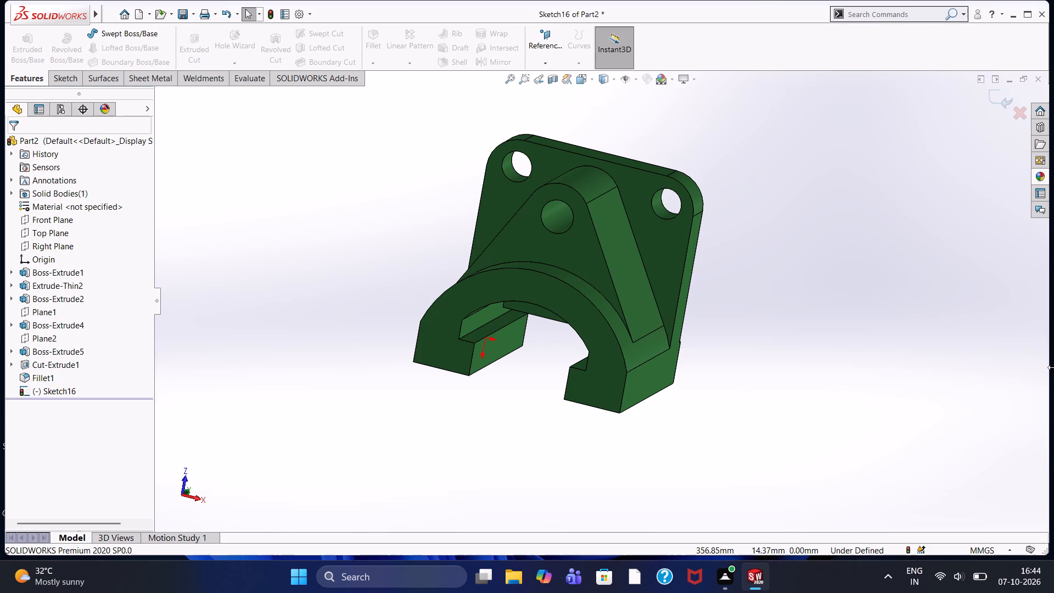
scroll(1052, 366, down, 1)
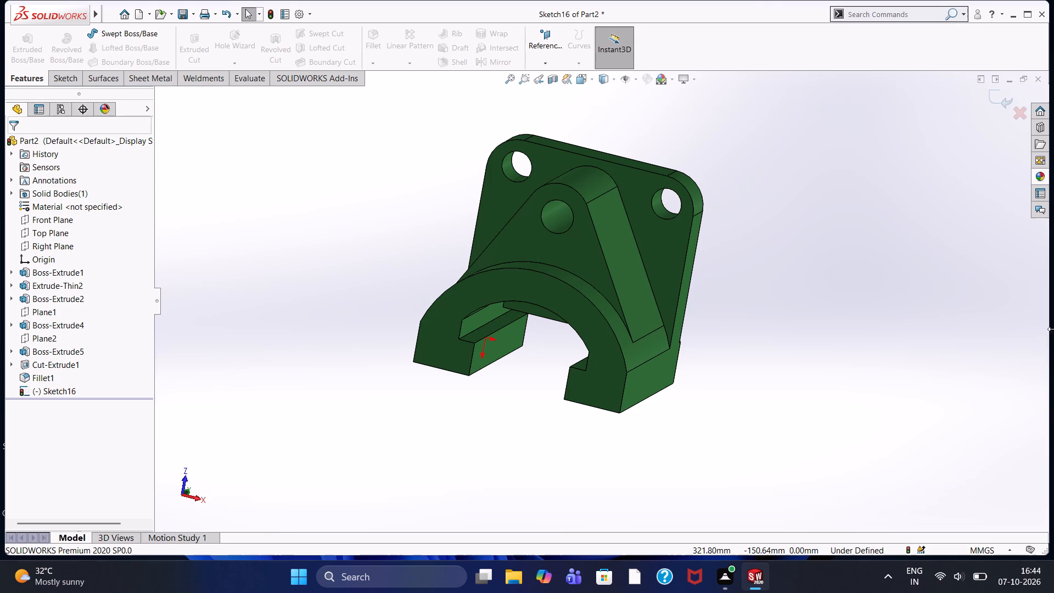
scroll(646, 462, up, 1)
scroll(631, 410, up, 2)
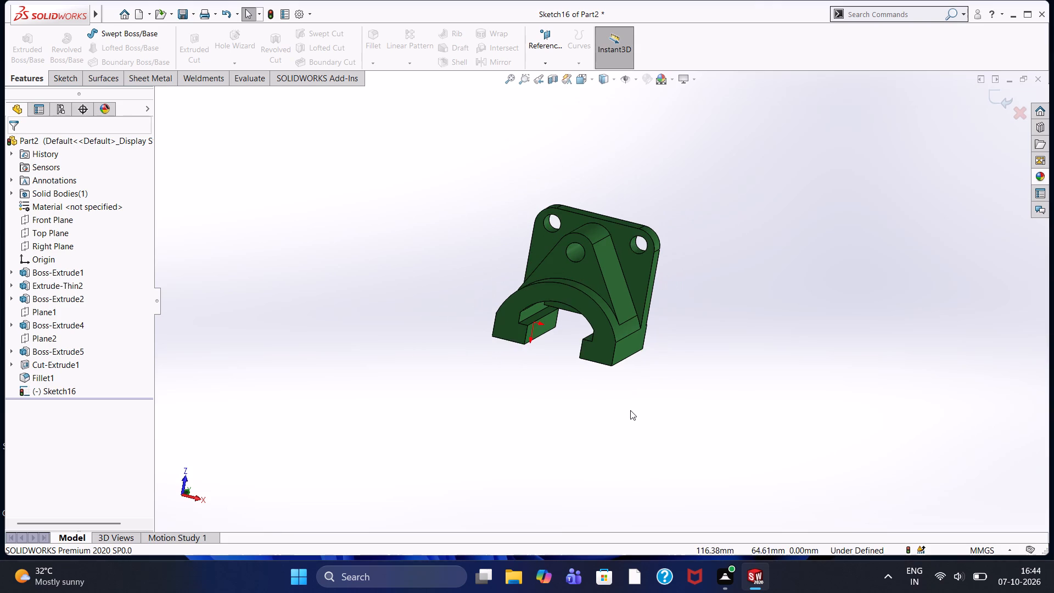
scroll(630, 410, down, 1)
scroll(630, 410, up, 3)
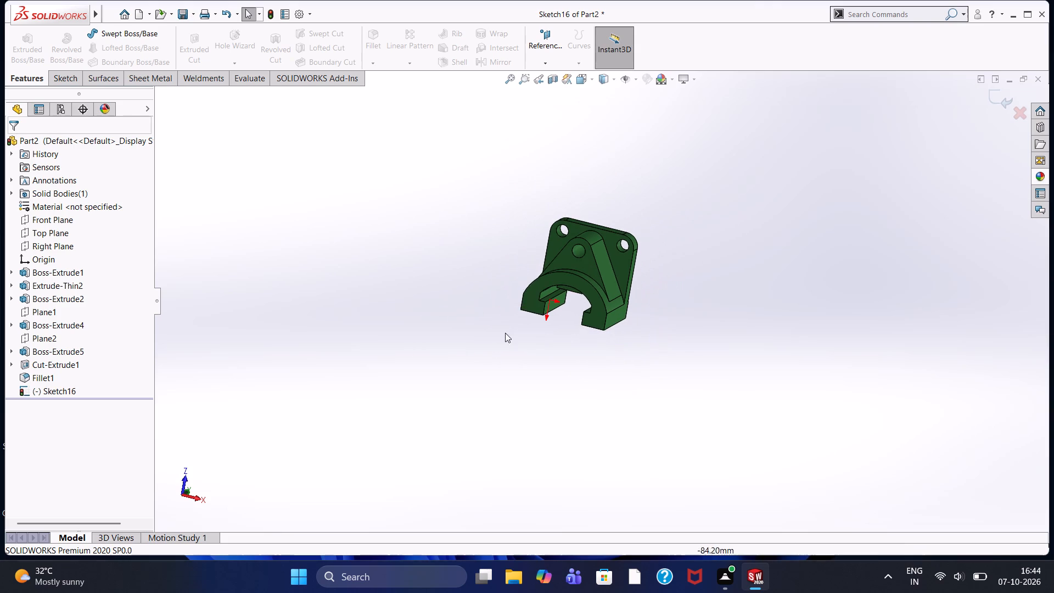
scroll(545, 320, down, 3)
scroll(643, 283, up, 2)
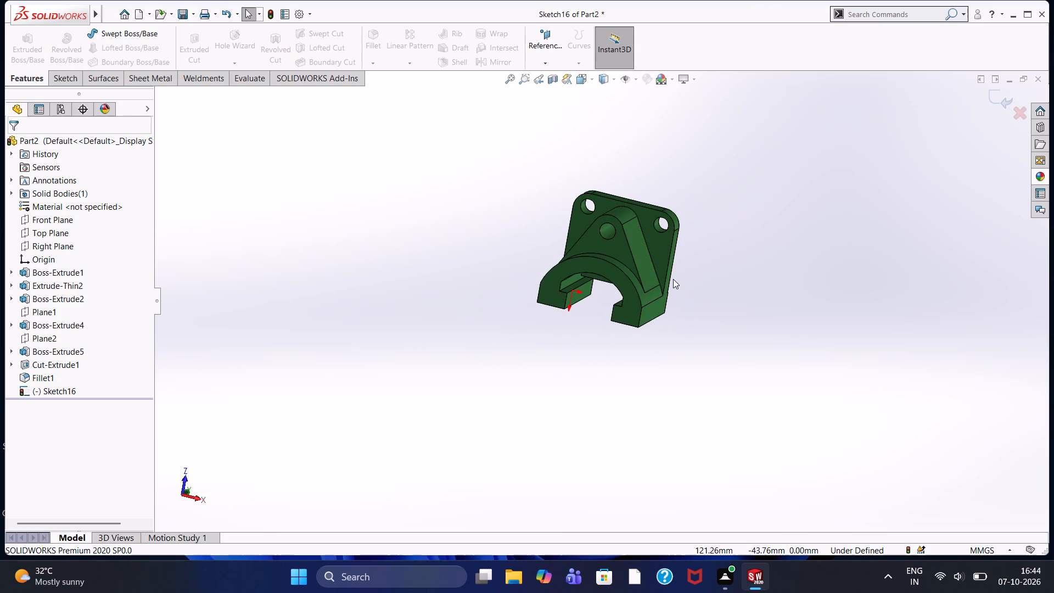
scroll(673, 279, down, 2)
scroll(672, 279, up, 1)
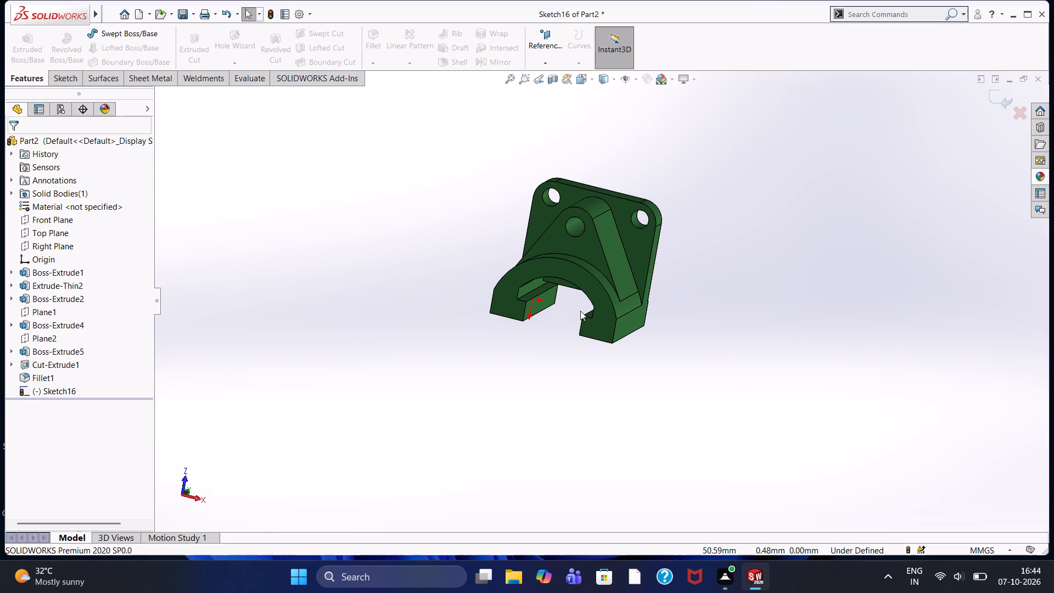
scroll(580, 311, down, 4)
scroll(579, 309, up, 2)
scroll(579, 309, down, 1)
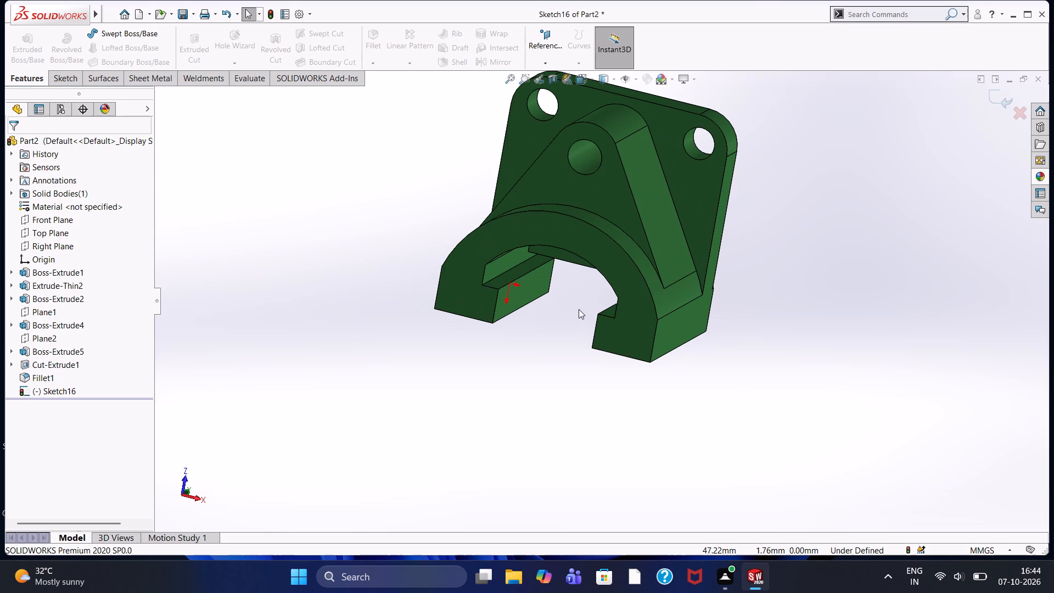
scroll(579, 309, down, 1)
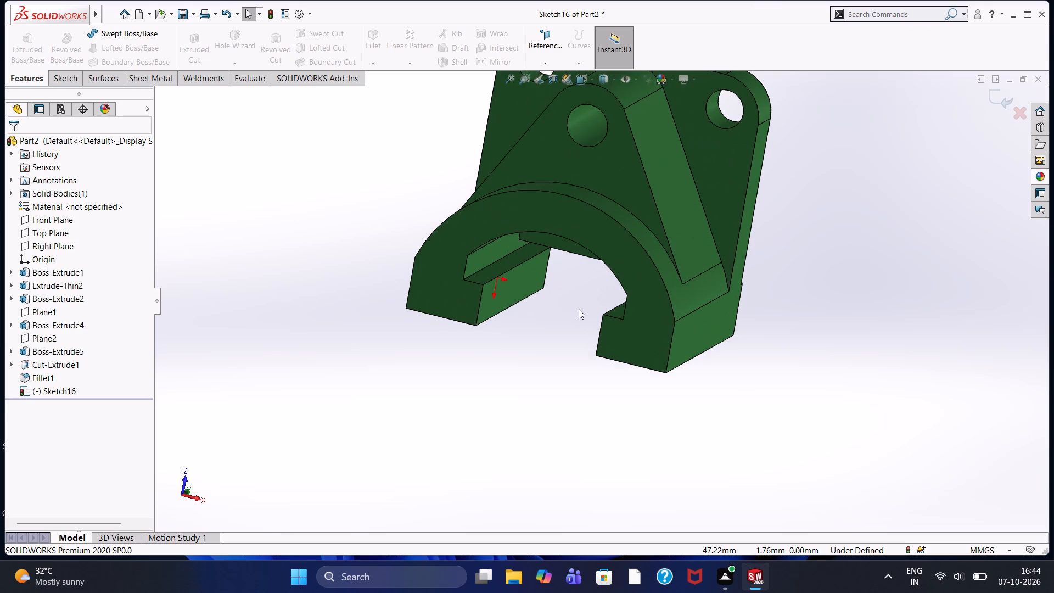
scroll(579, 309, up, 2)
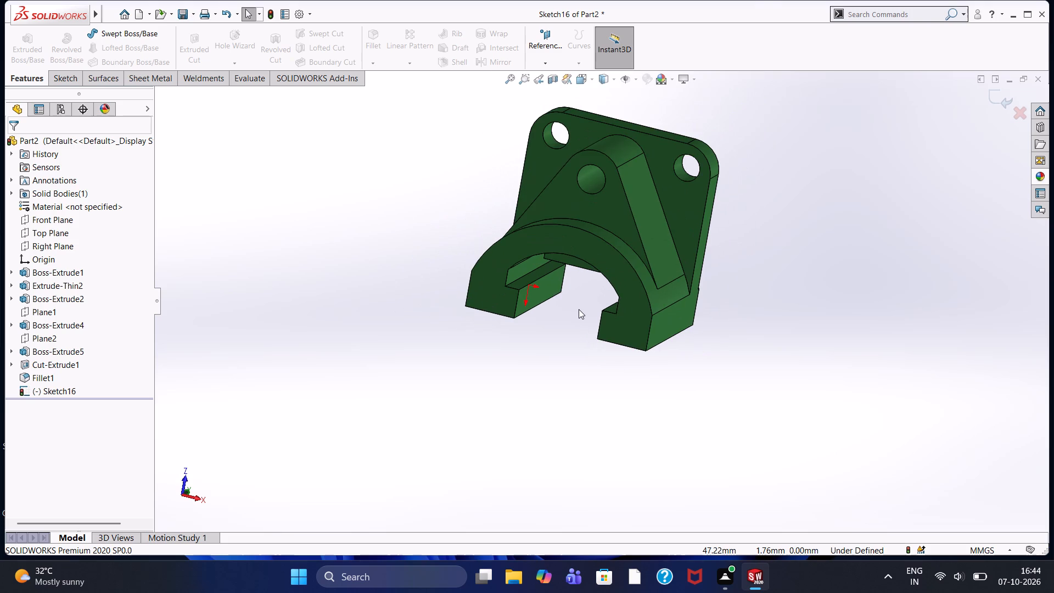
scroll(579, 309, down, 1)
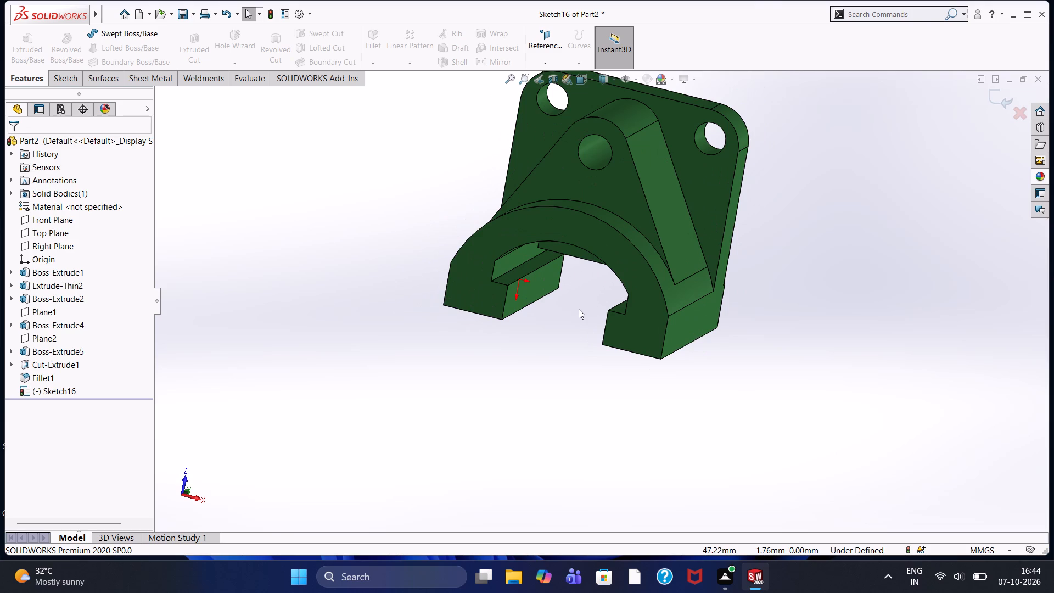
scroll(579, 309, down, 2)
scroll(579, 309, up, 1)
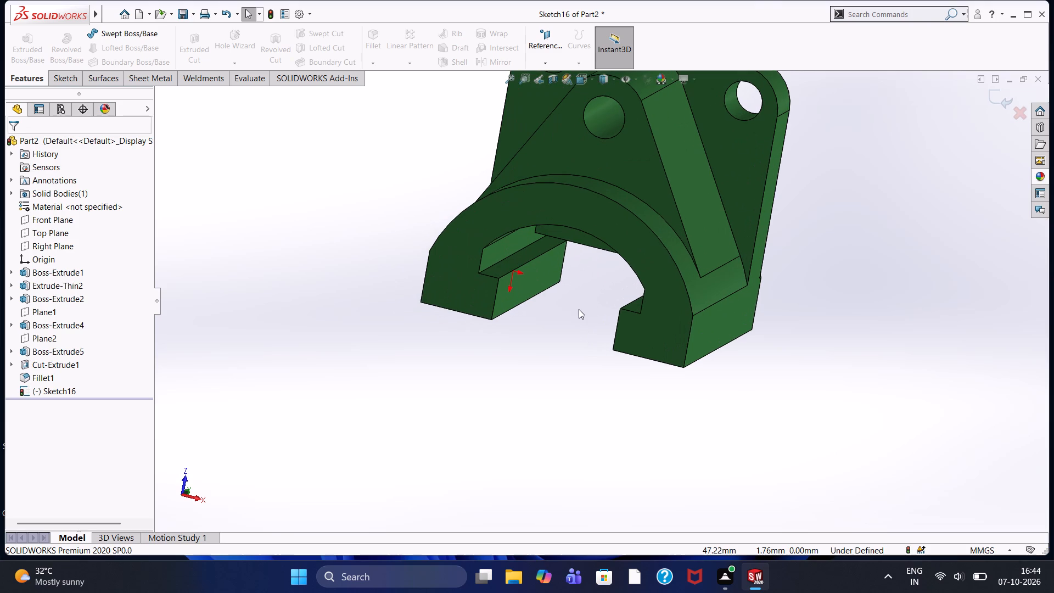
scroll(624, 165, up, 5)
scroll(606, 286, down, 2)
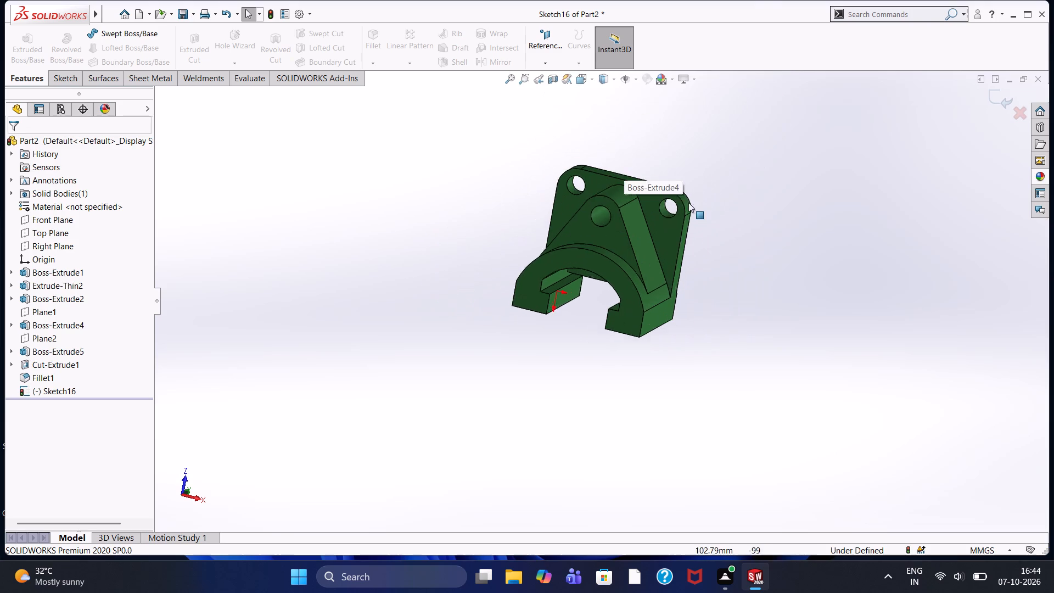
Examine the arch opening, the stepped blocks and the plate face behind the arch up close.
scroll(688, 203, down, 1)
scroll(602, 250, down, 1)
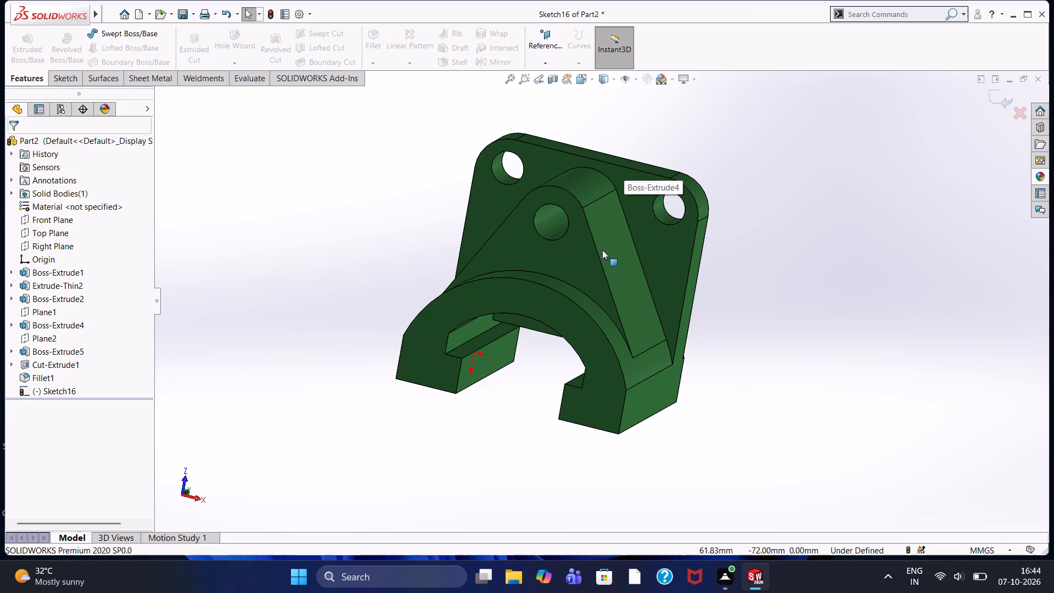
scroll(602, 250, down, 1)
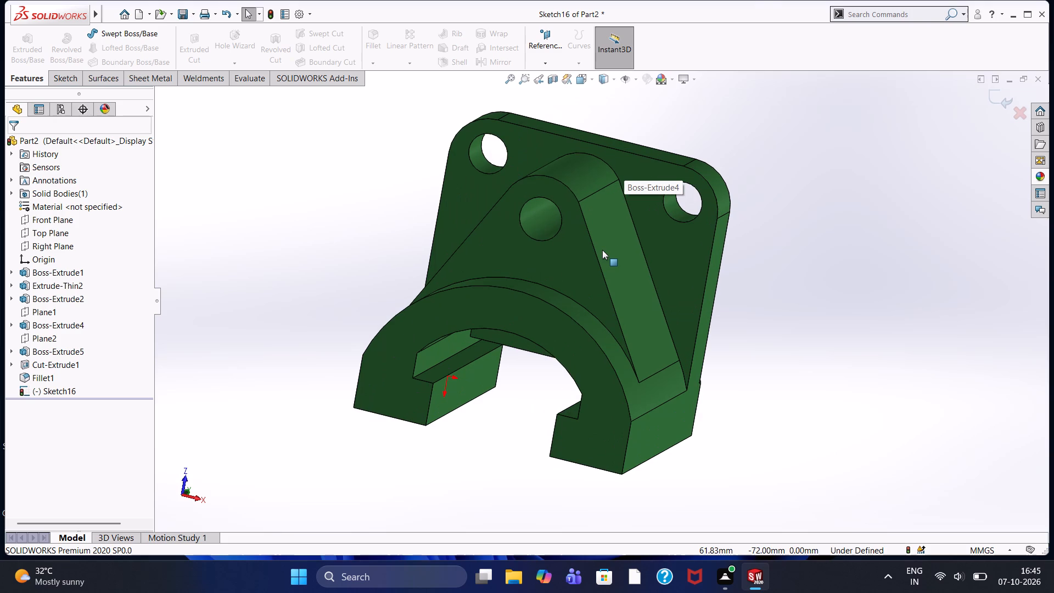
scroll(560, 308, up, 3)
scroll(560, 308, down, 3)
scroll(602, 284, down, 2)
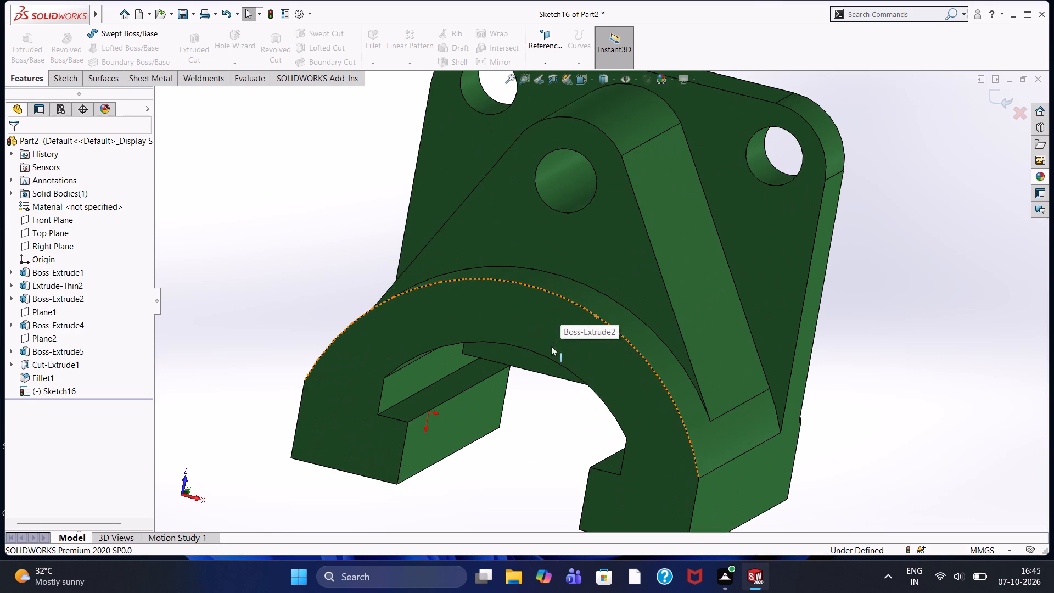
scroll(527, 445, down, 1)
scroll(532, 441, up, 2)
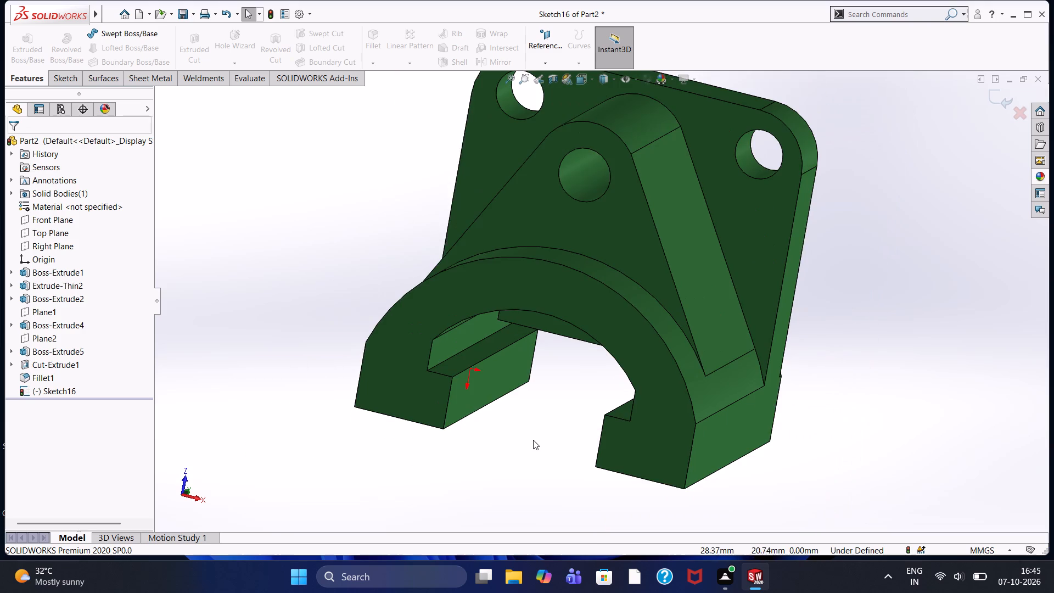
scroll(593, 380, down, 3)
middle_drag(607, 346, 600, 320)
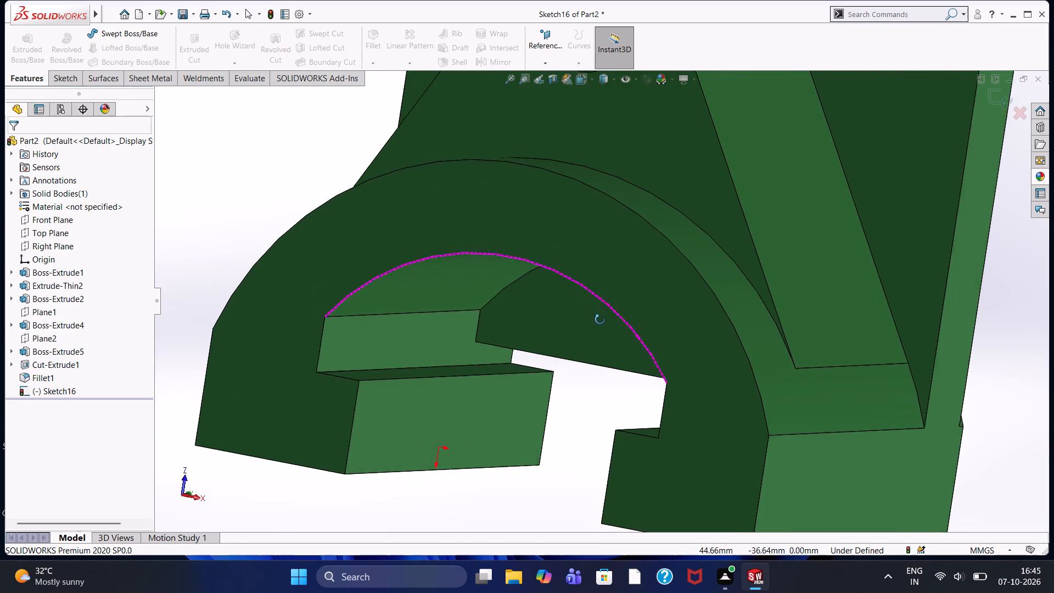
middle_drag(600, 320, 601, 326)
middle_click(604, 317)
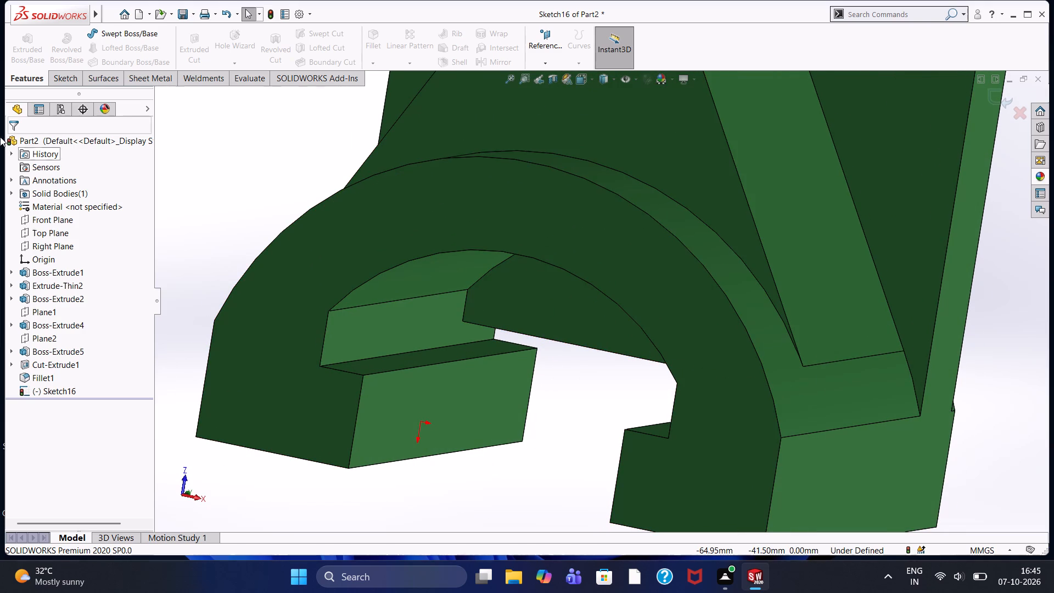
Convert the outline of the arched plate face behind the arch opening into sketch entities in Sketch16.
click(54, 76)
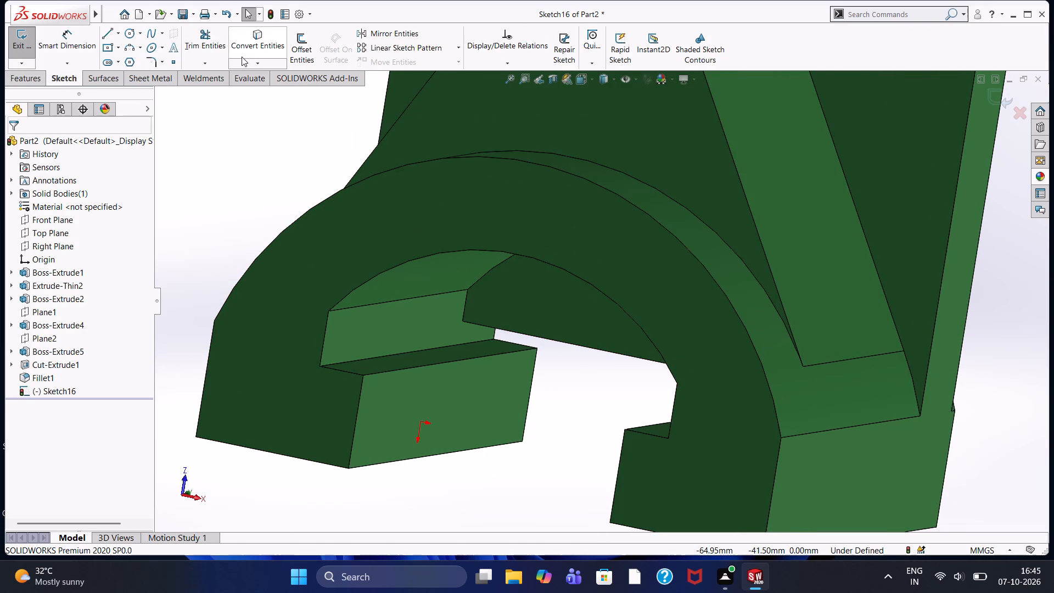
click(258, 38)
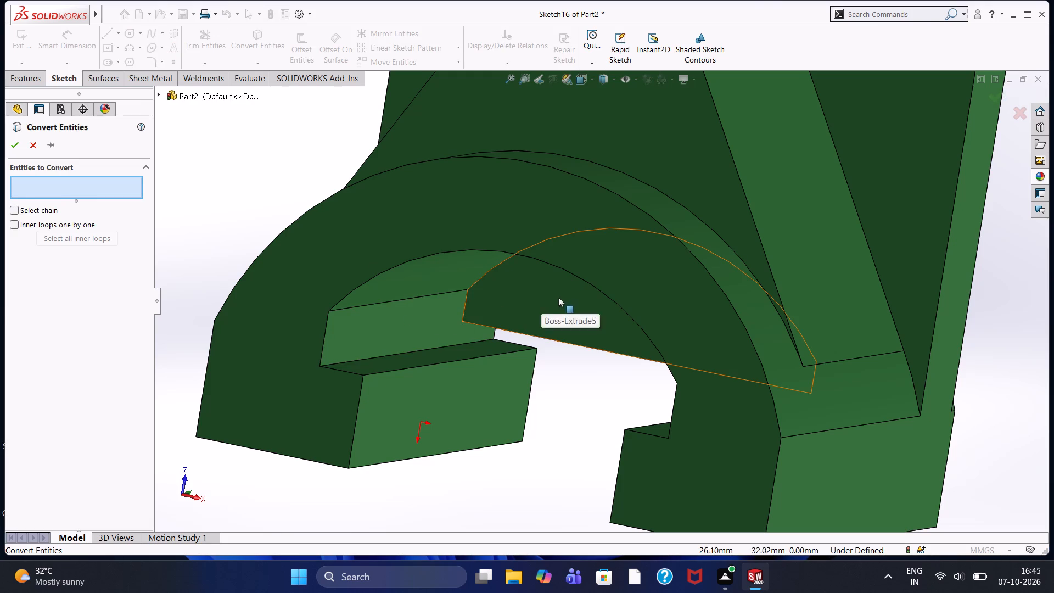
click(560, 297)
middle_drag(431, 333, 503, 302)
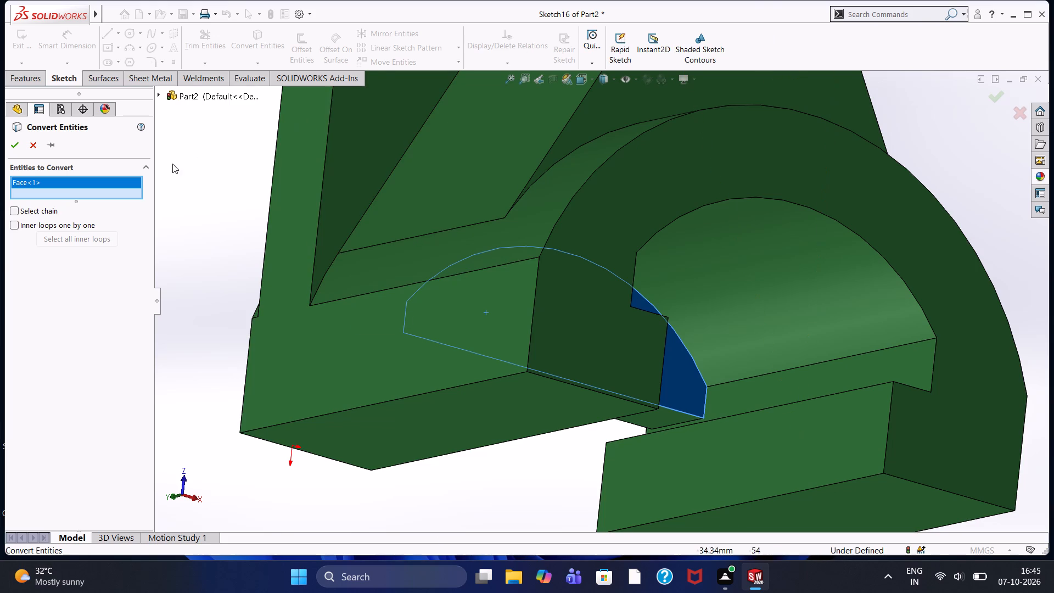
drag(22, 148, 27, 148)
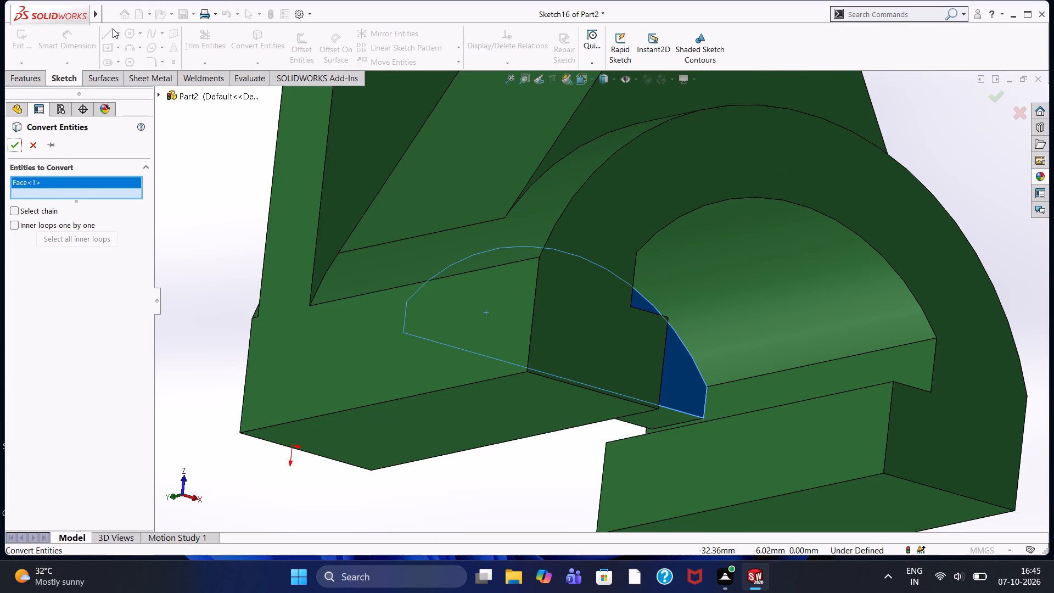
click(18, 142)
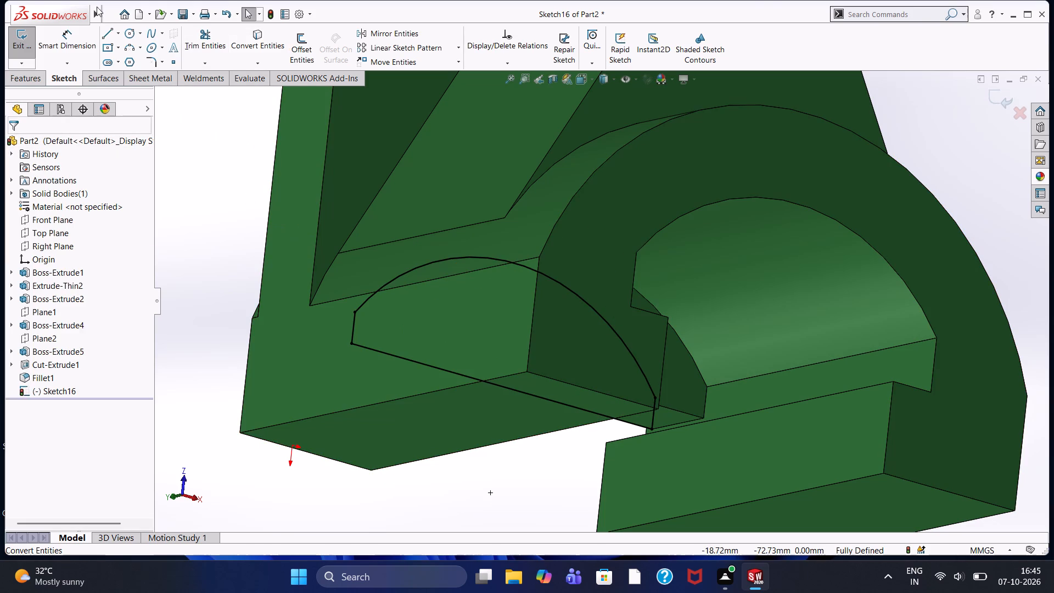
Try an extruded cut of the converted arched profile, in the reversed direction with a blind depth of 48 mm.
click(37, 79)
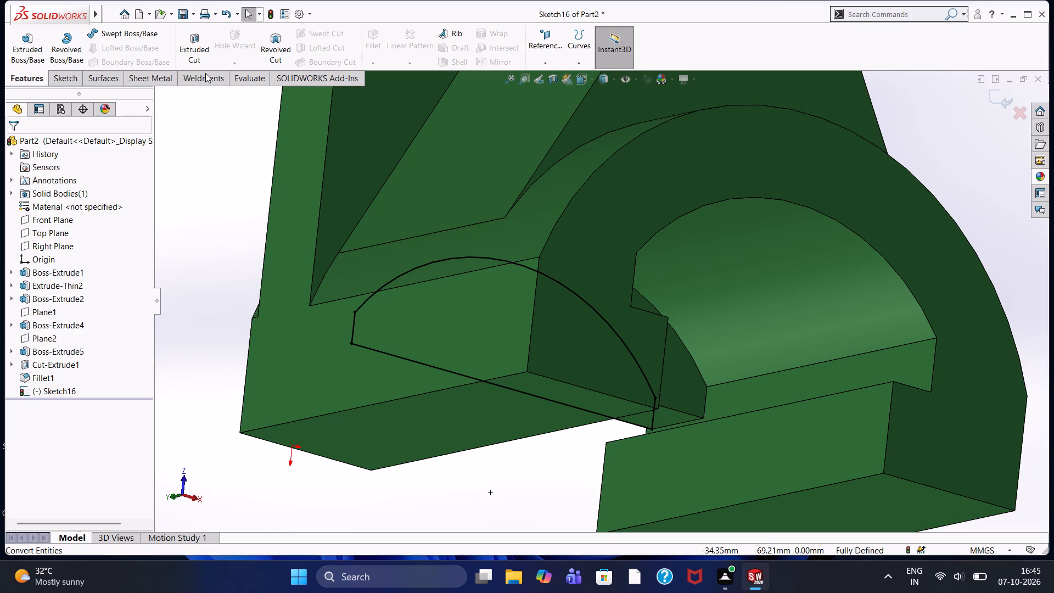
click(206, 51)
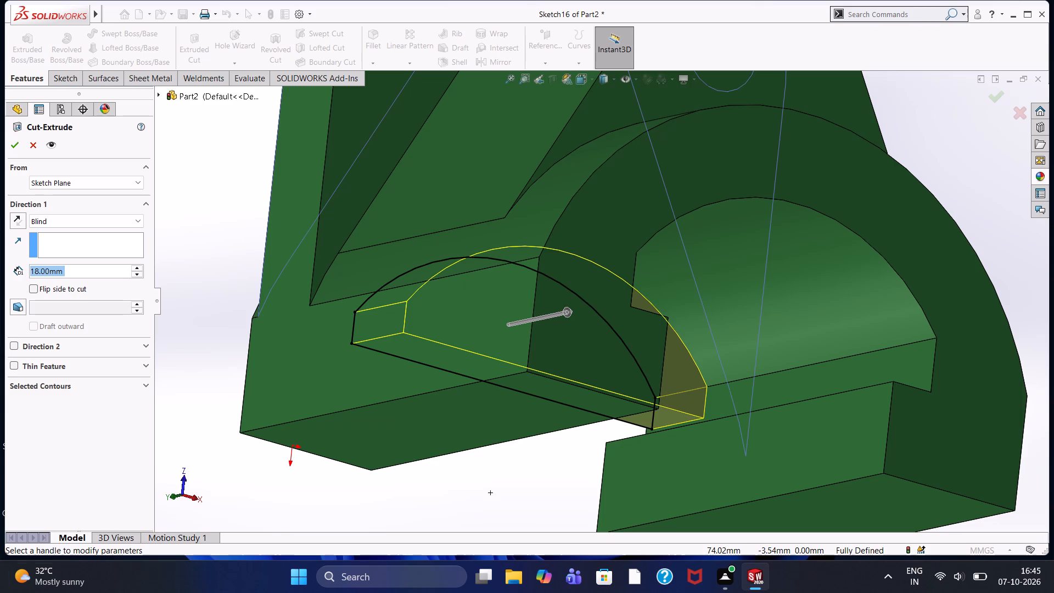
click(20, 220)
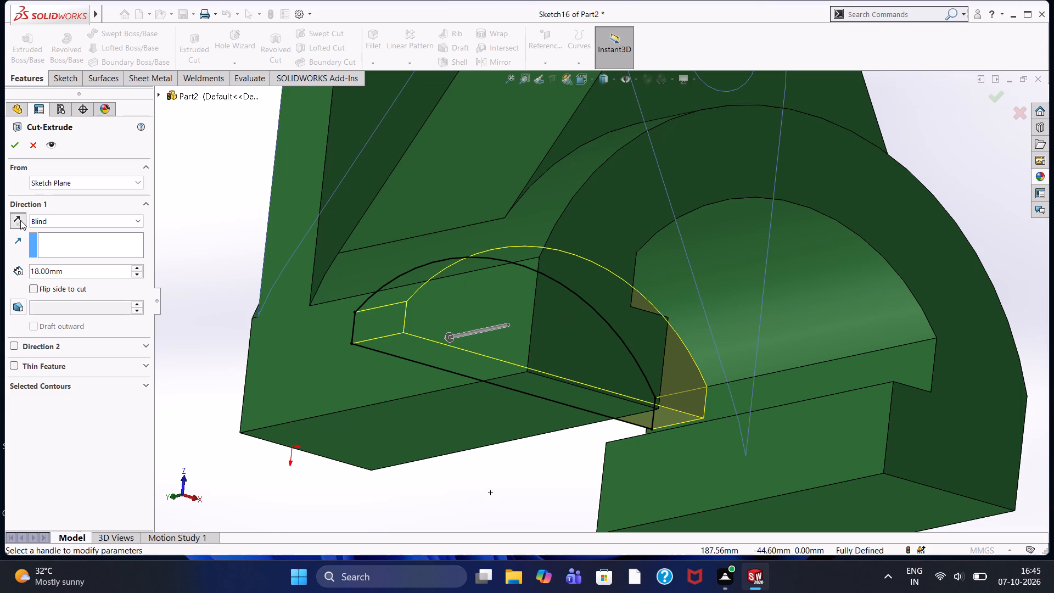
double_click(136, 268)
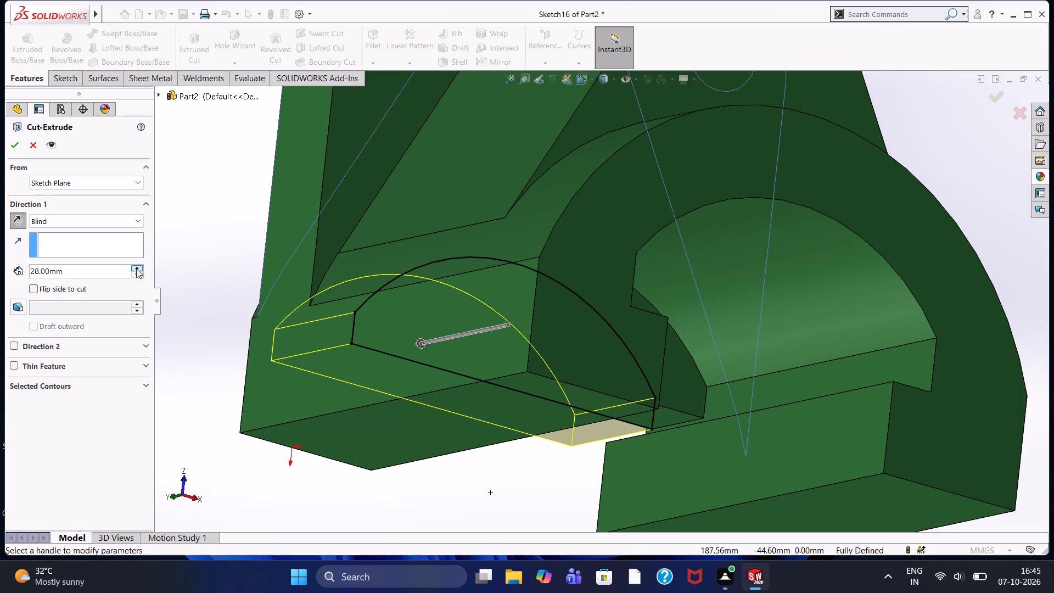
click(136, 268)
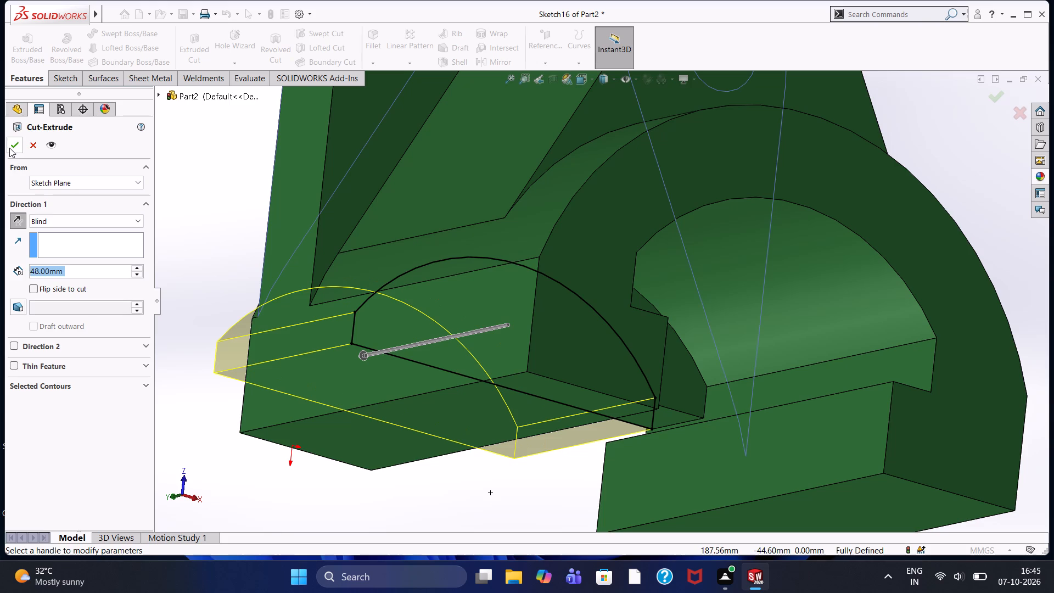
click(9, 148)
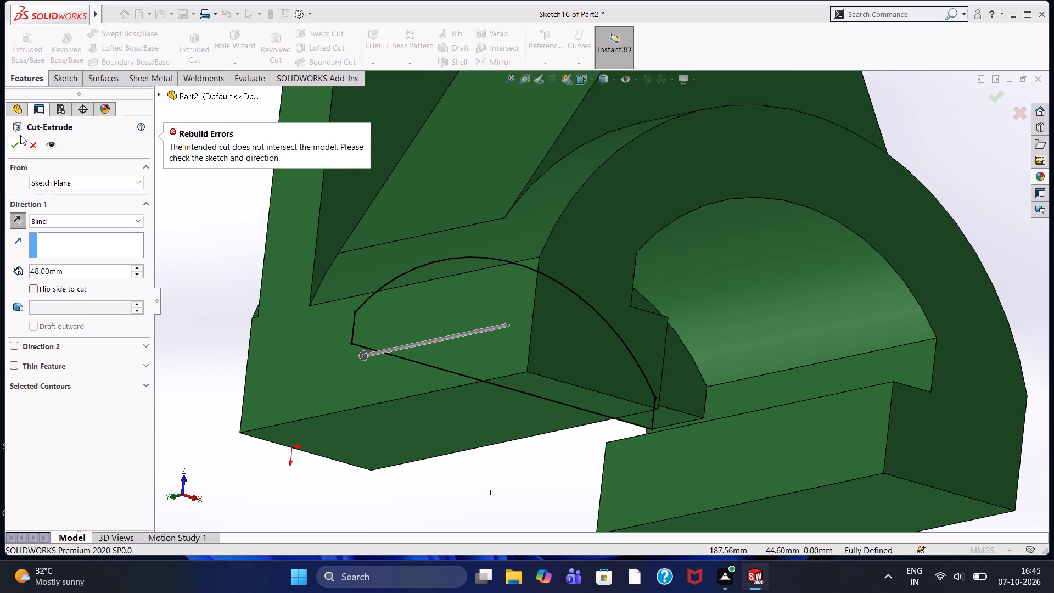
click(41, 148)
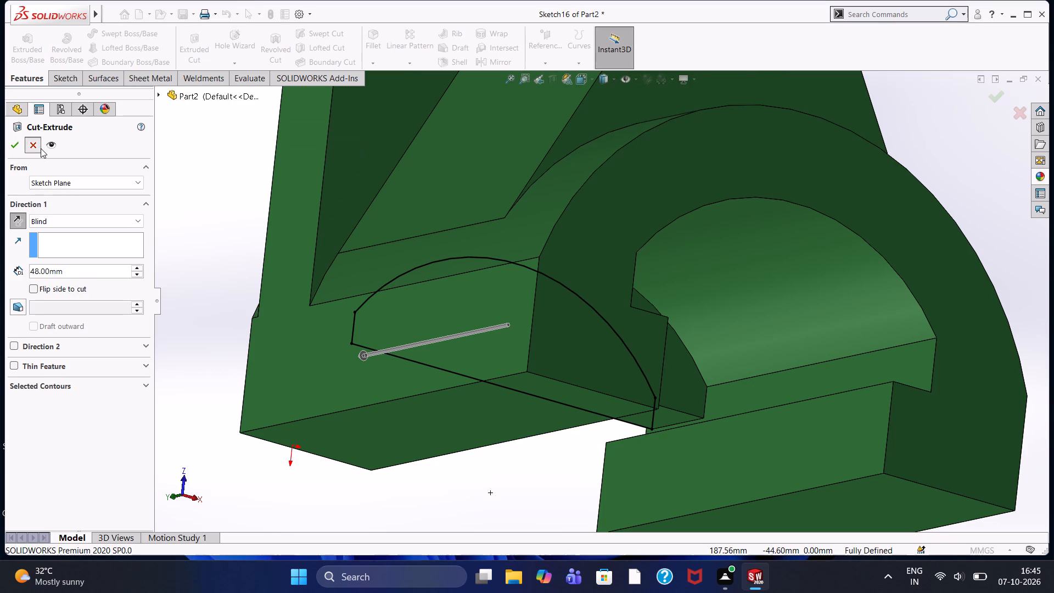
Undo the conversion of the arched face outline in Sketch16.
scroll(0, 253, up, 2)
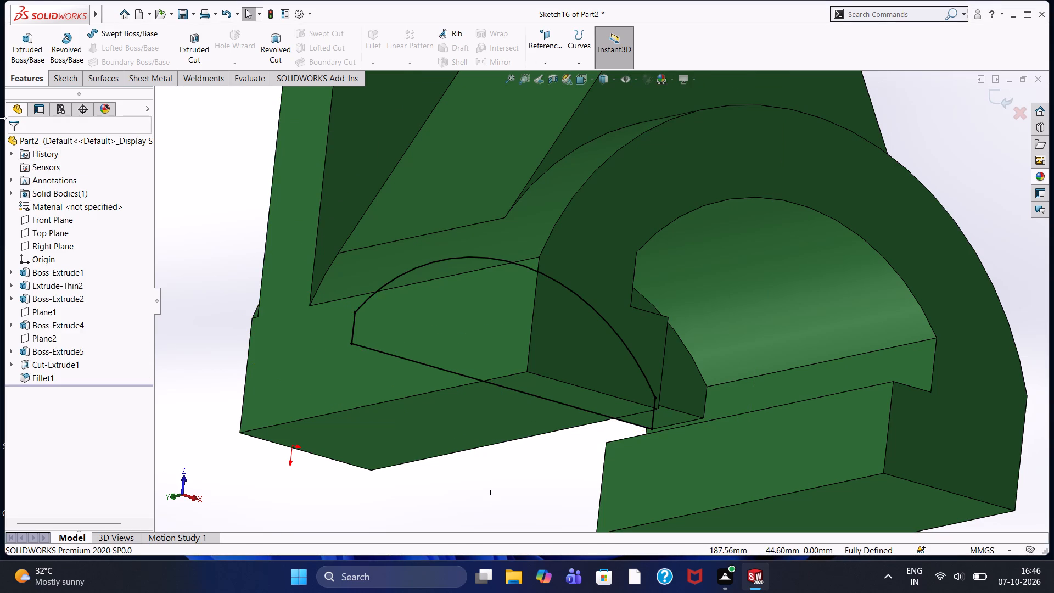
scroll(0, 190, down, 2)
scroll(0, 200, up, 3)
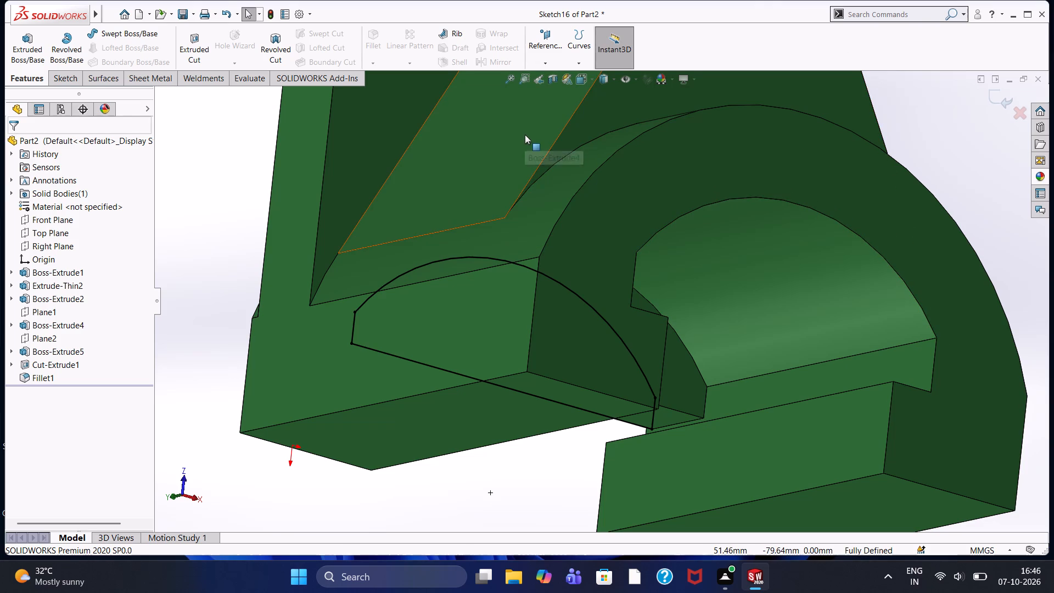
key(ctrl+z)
Examine the whole green part from several front angles, including the arch, the holed lug and the filleted plate.
scroll(541, 169, up, 7)
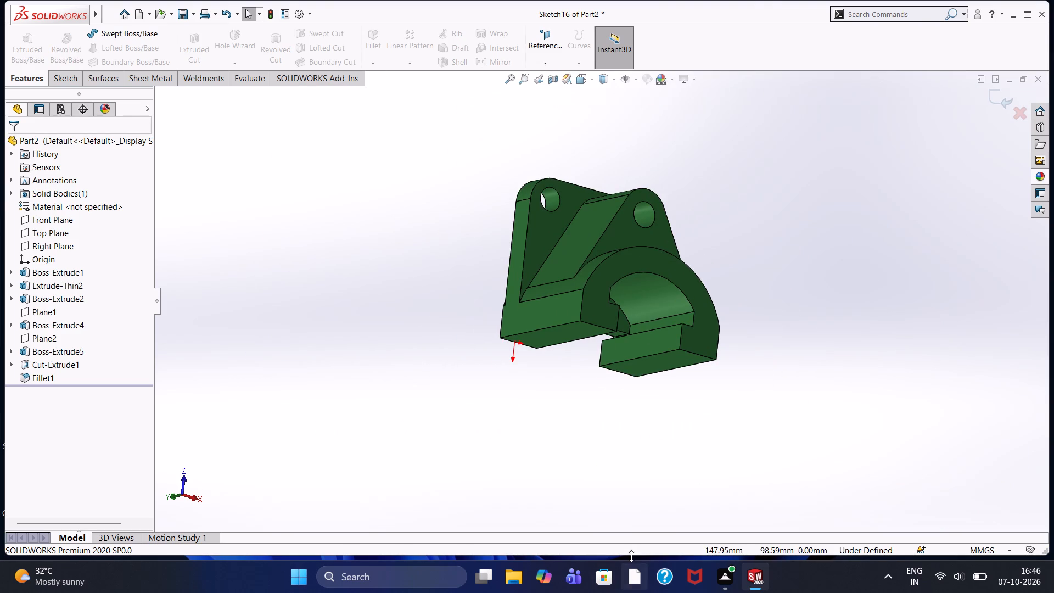
middle_drag(618, 573, 521, 577)
middle_drag(823, 227, 742, 306)
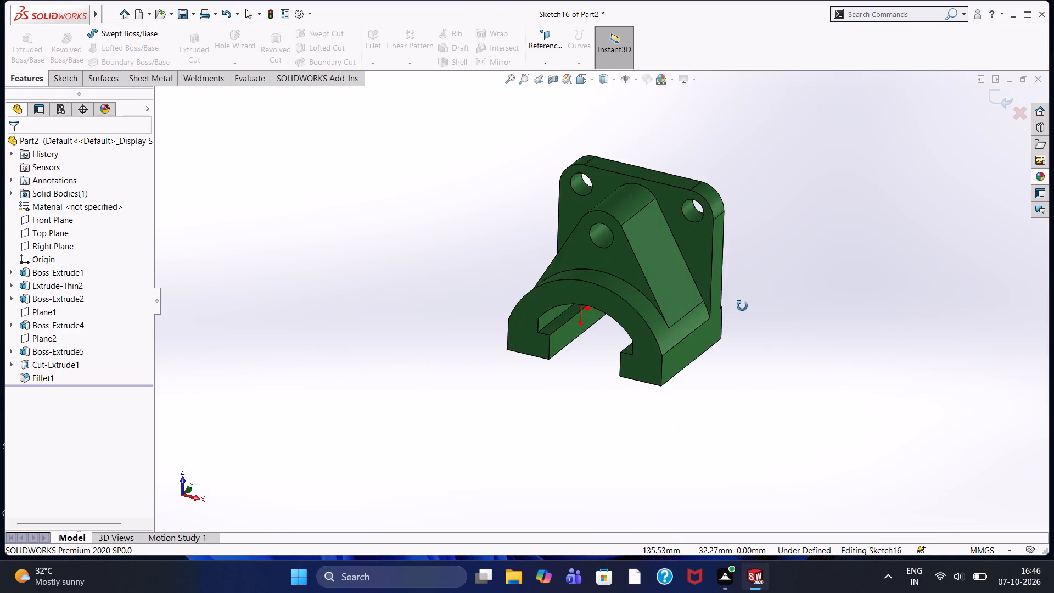
middle_drag(742, 306, 725, 281)
middle_click(725, 281)
scroll(646, 261, down, 3)
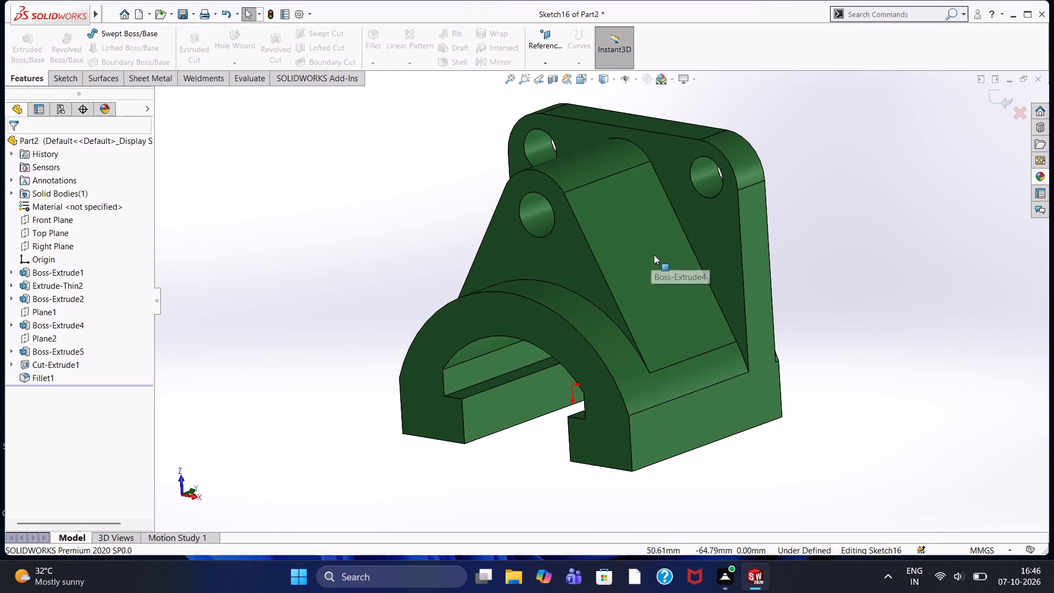
middle_drag(805, 309, 808, 302)
middle_click(808, 302)
middle_drag(808, 306, 821, 317)
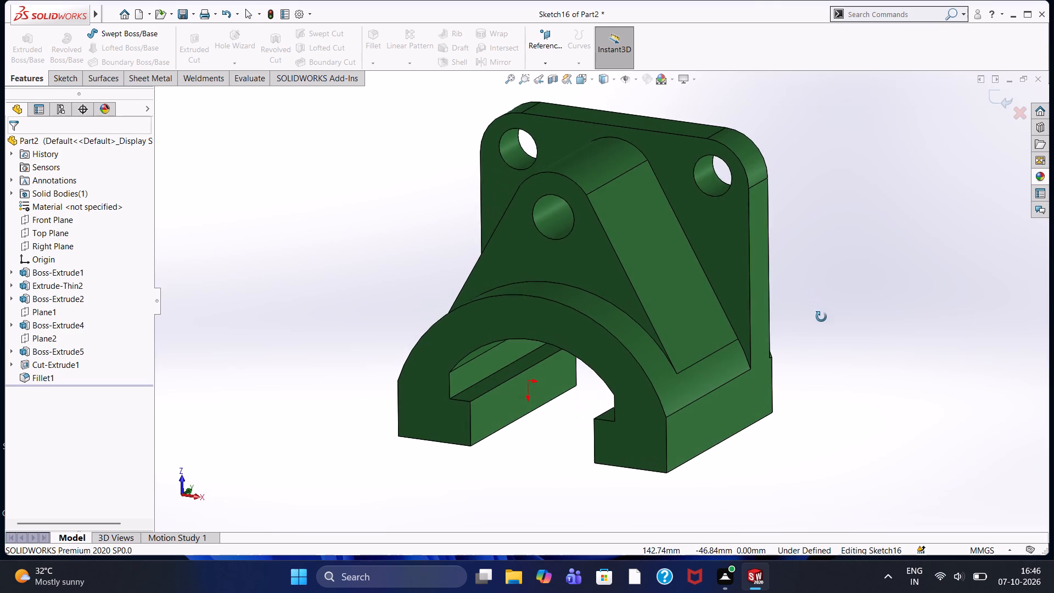
middle_drag(821, 317, 829, 329)
middle_click(829, 329)
middle_click(829, 330)
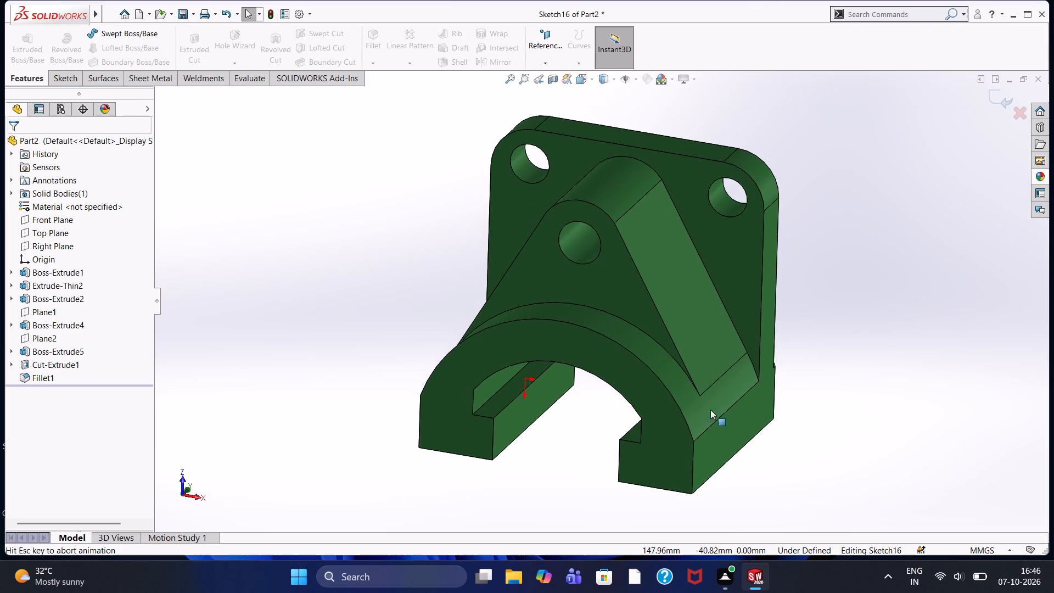
middle_drag(806, 363, 817, 371)
middle_click(817, 371)
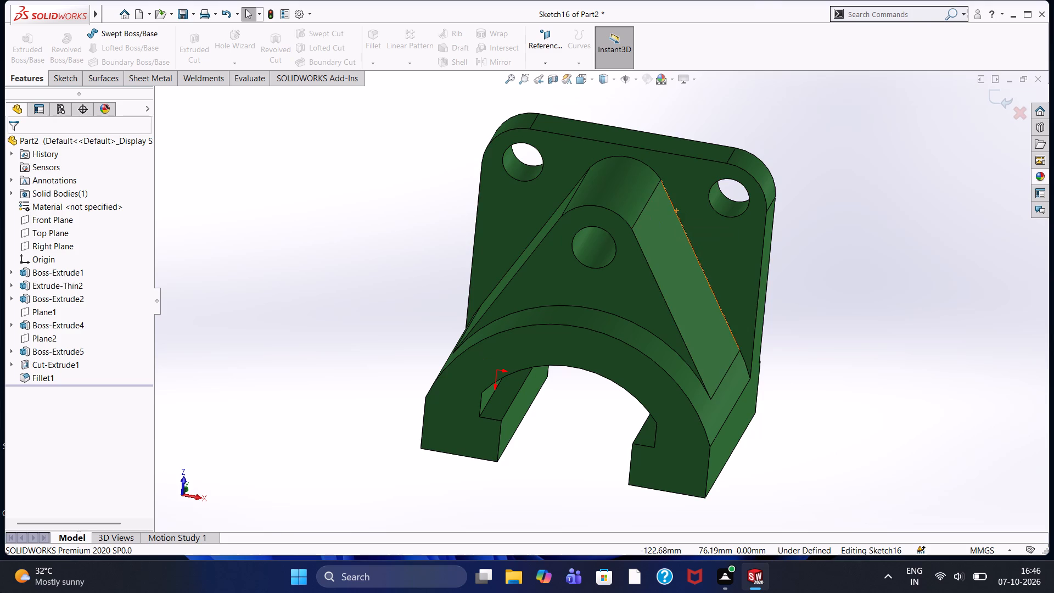
scroll(530, 507, up, 2)
scroll(532, 505, down, 2)
scroll(573, 474, up, 3)
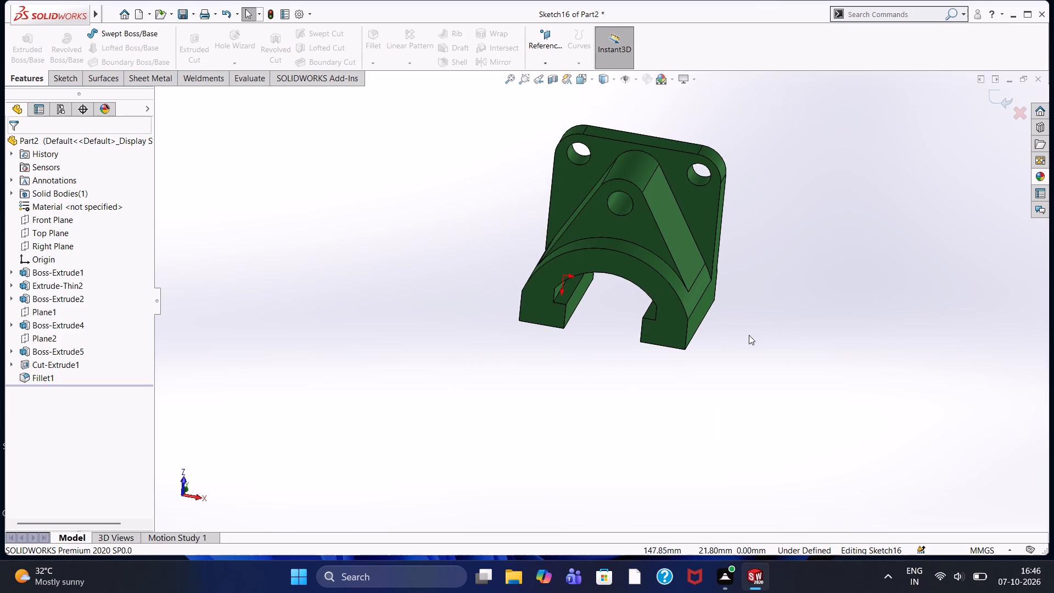
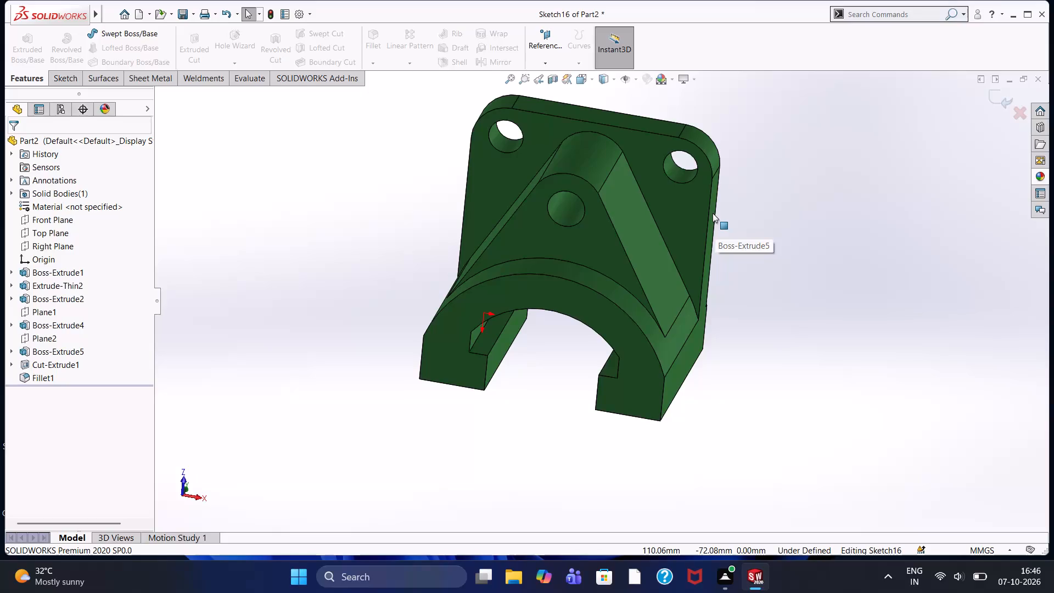
Examine the green bracket's mounting plate with its two holes, the sloped central boss and the arched, slotted base.
scroll(713, 213, down, 1)
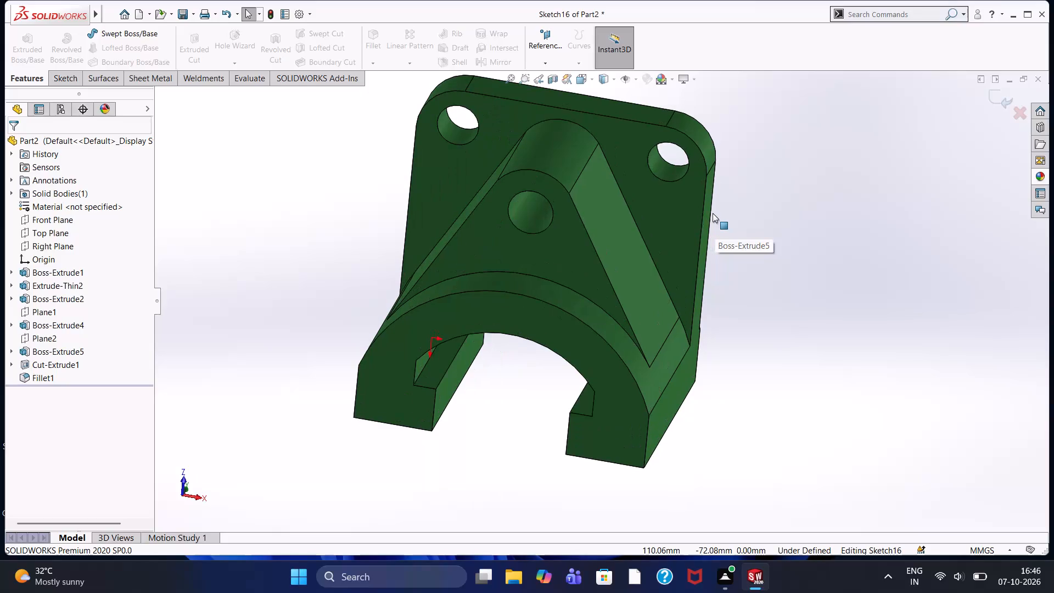
scroll(676, 263, up, 1)
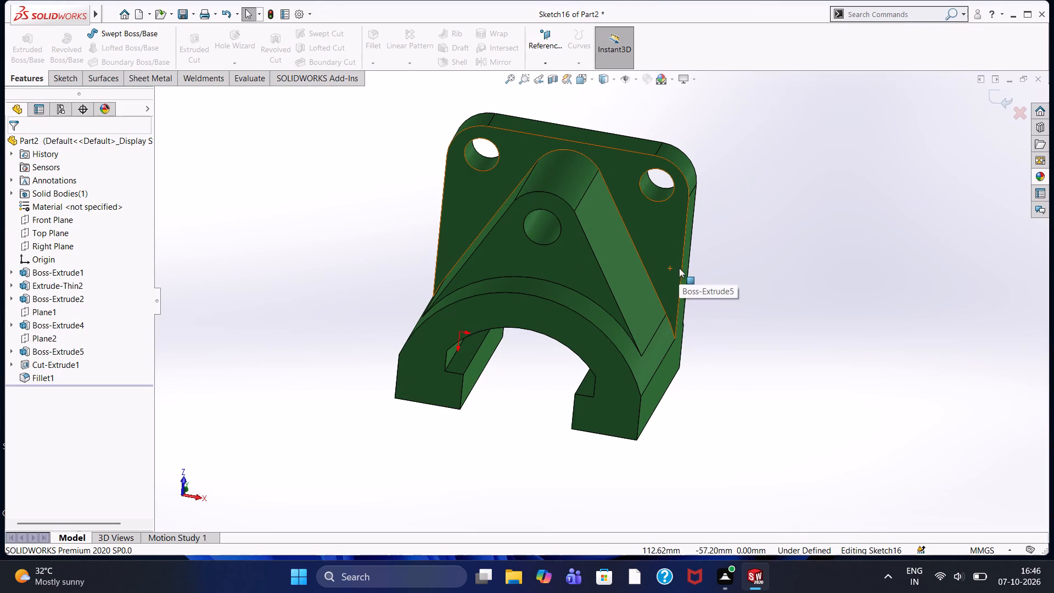
scroll(679, 268, down, 2)
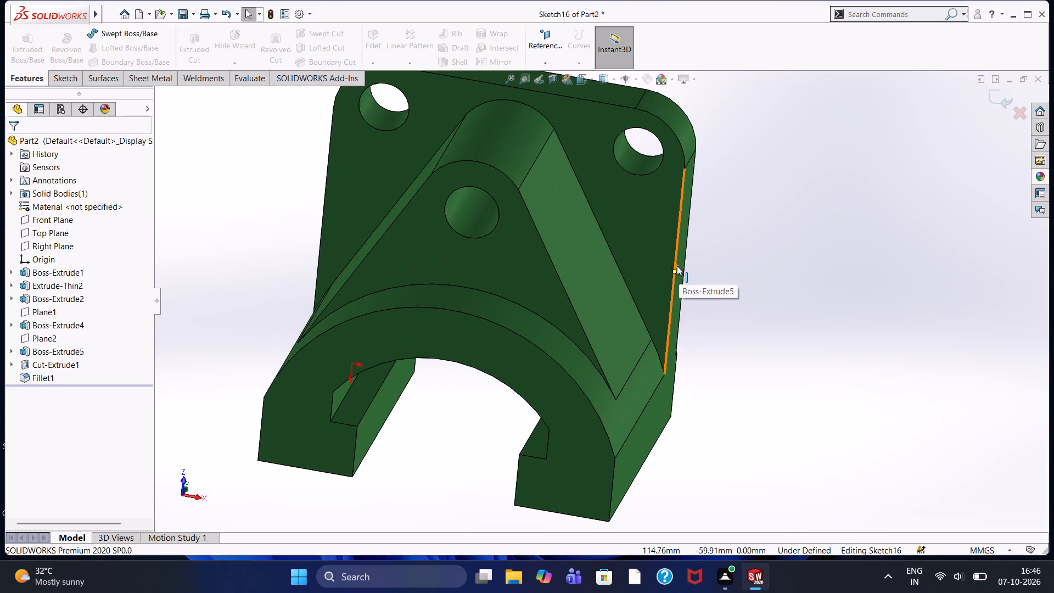
scroll(677, 266, down, 1)
scroll(677, 266, up, 4)
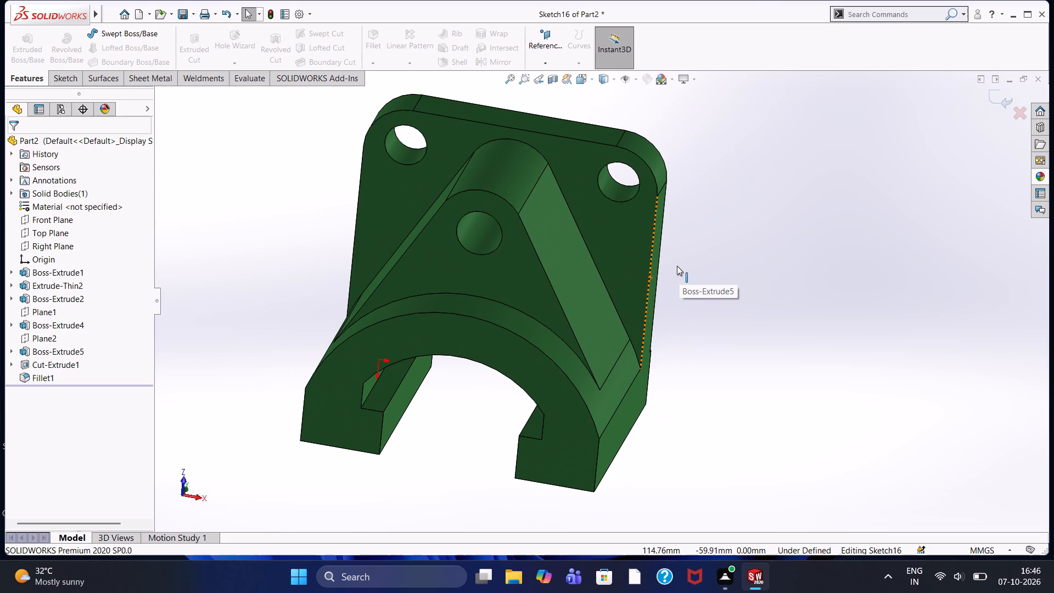
scroll(677, 266, down, 1)
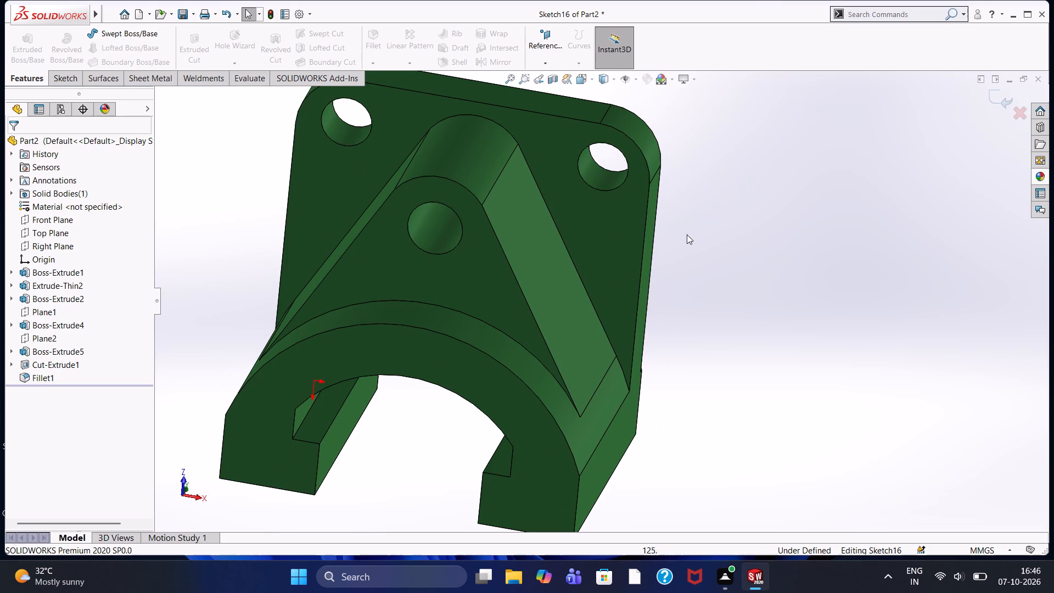
scroll(584, 264, up, 2)
scroll(590, 294, down, 2)
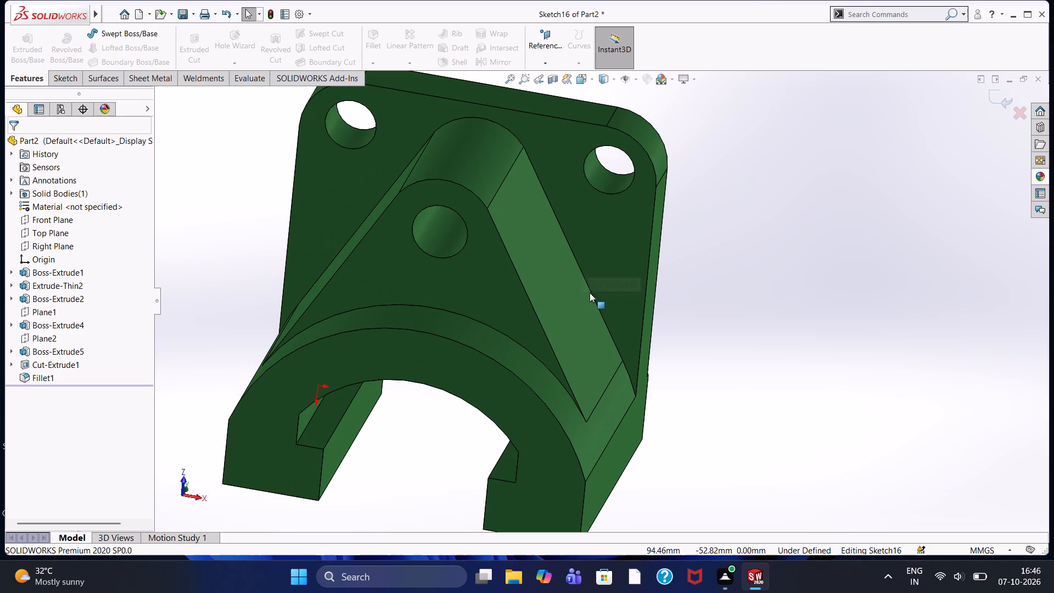
scroll(500, 328, down, 1)
scroll(500, 311, up, 1)
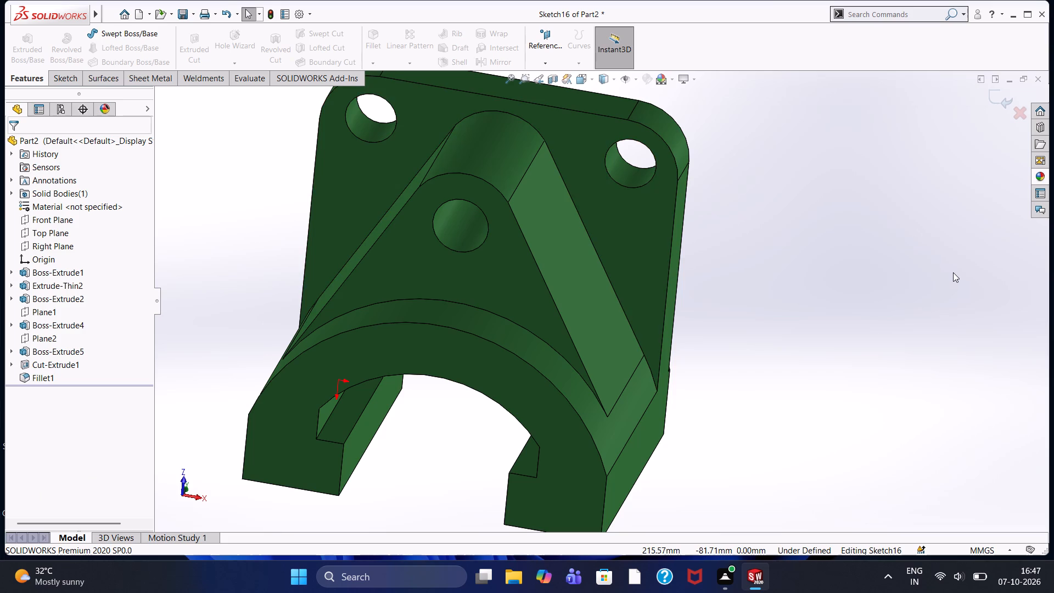
scroll(967, 309, down, 1)
scroll(967, 311, up, 2)
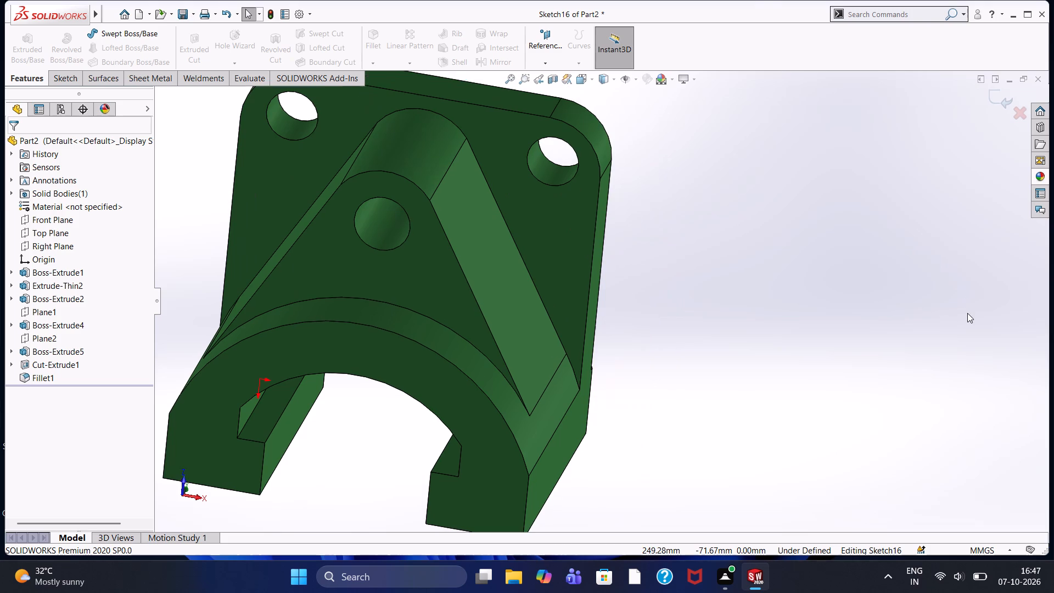
scroll(967, 313, up, 2)
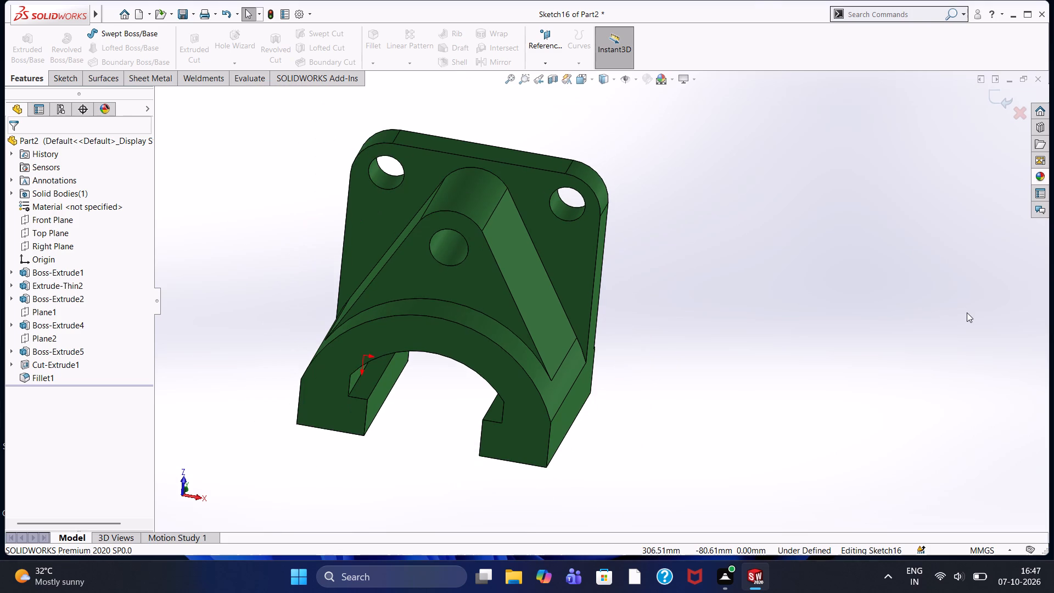
scroll(967, 312, up, 1)
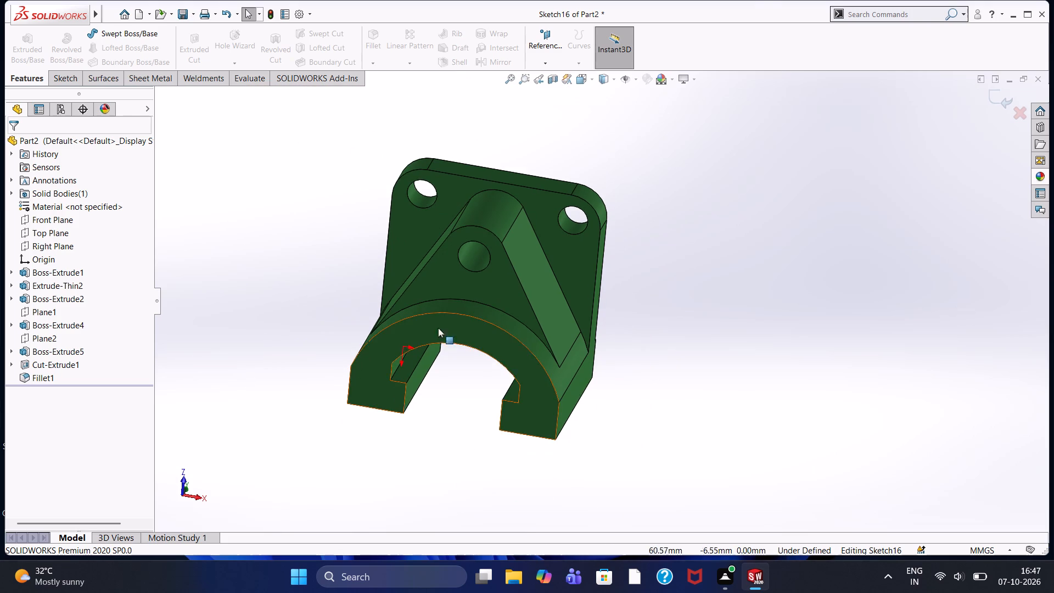
scroll(430, 312, up, 3)
scroll(564, 359, down, 3)
scroll(503, 260, down, 6)
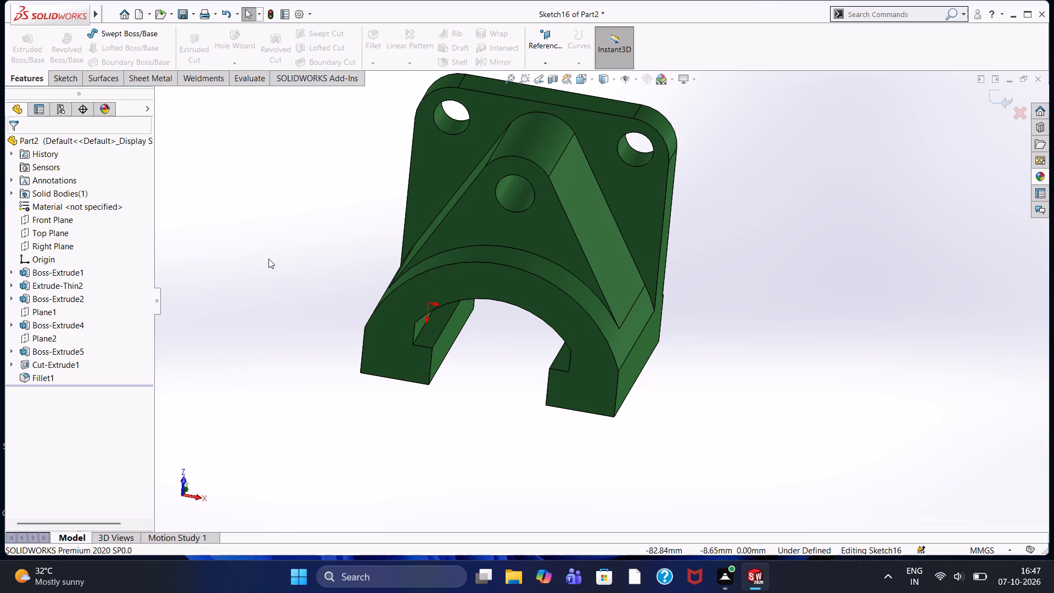
scroll(268, 259, down, 2)
scroll(268, 259, up, 5)
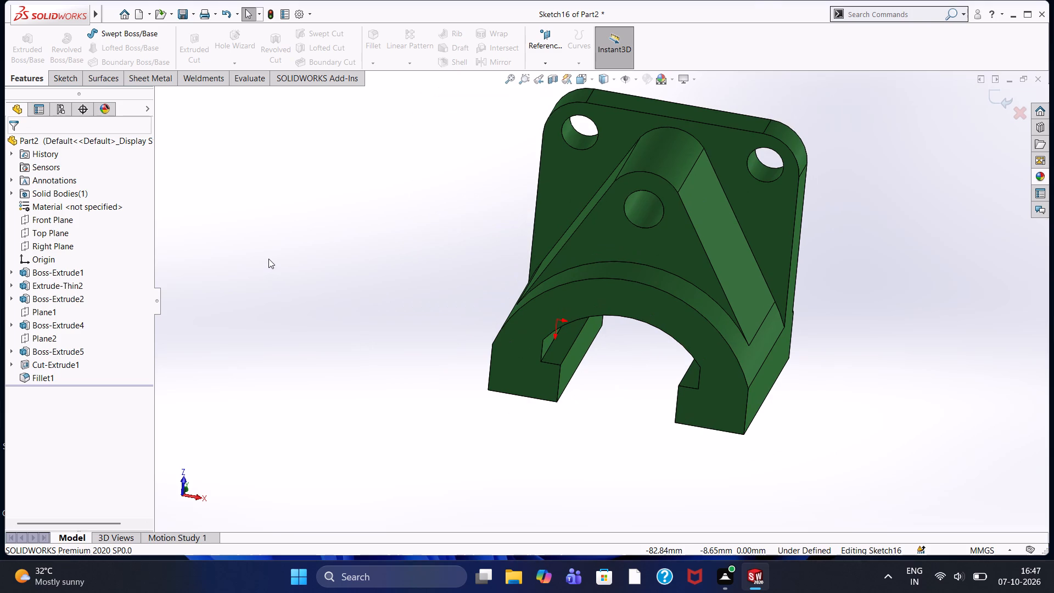
scroll(268, 258, up, 4)
scroll(268, 258, down, 1)
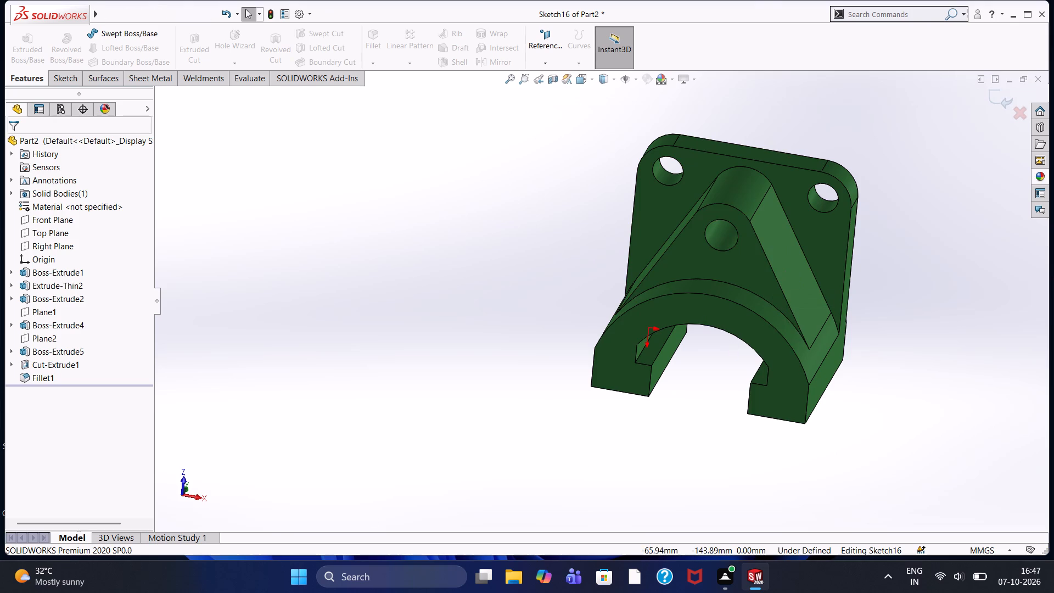
scroll(758, 344, down, 1)
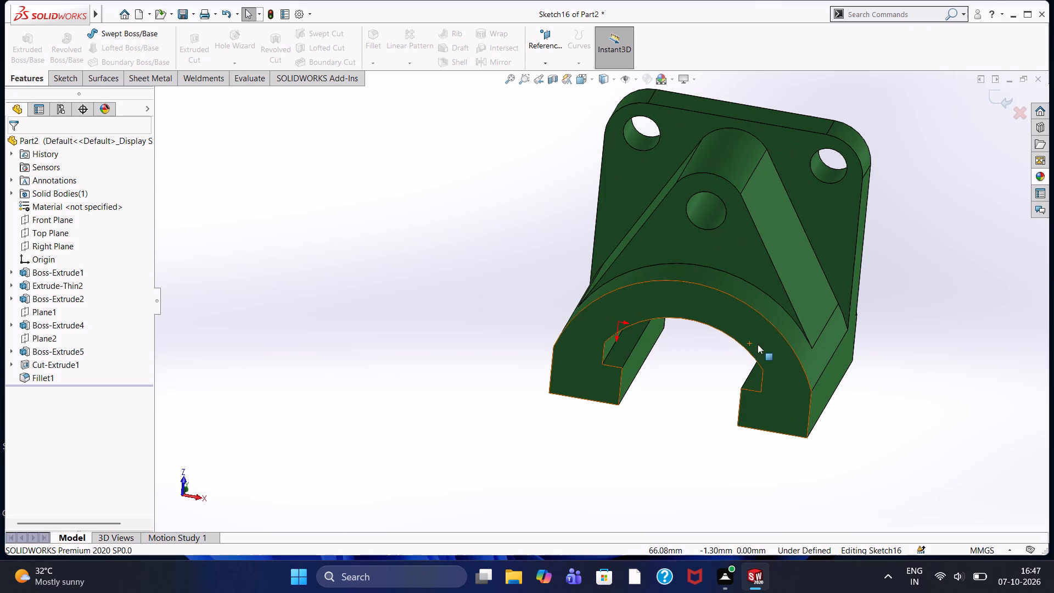
scroll(699, 349, down, 5)
scroll(699, 349, up, 2)
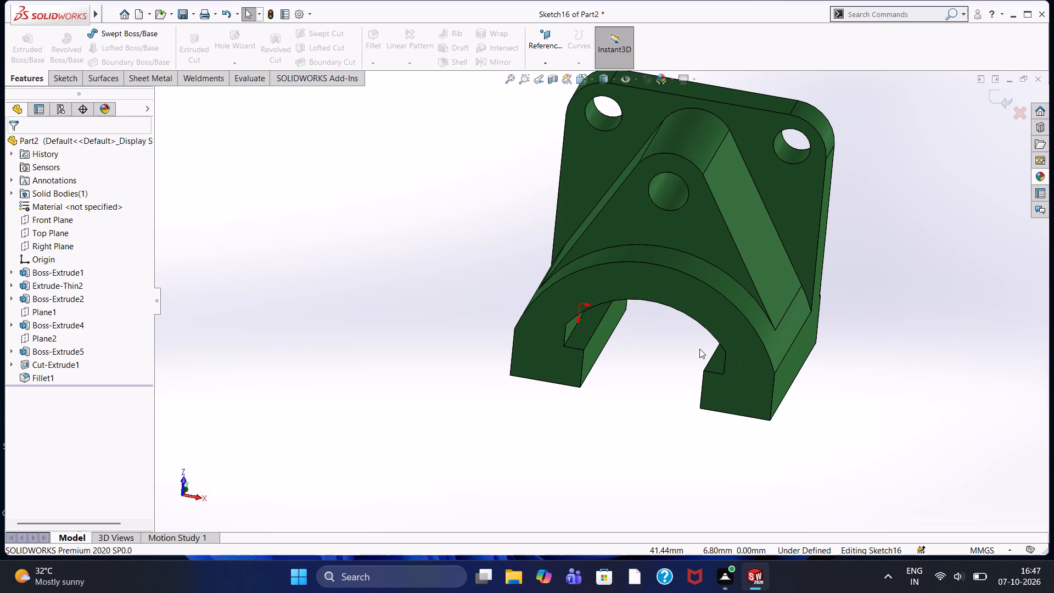
scroll(699, 349, down, 2)
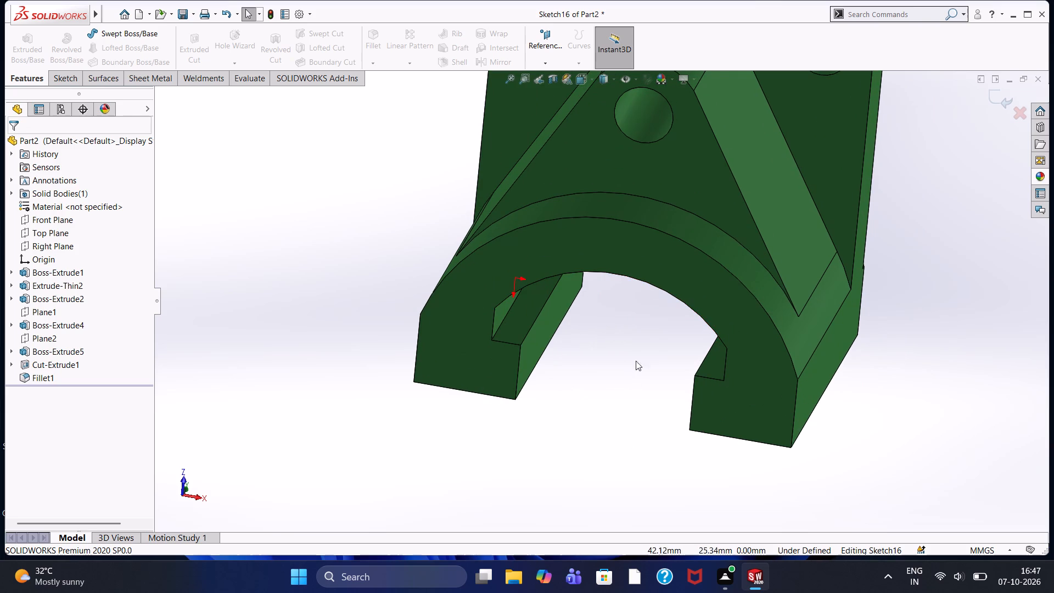
scroll(647, 339, down, 1)
scroll(648, 339, up, 1)
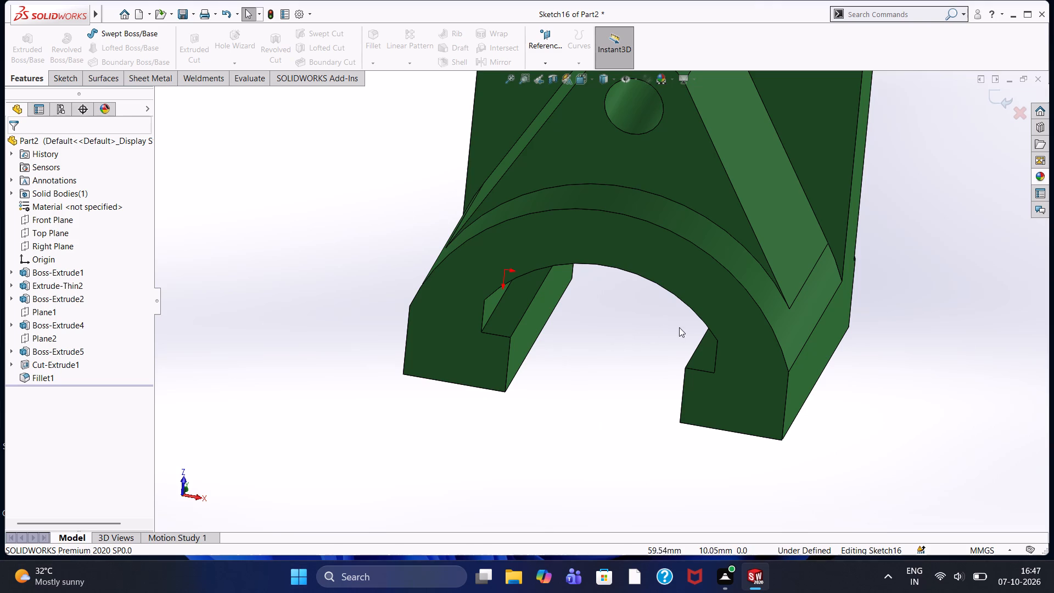
scroll(601, 353, down, 1)
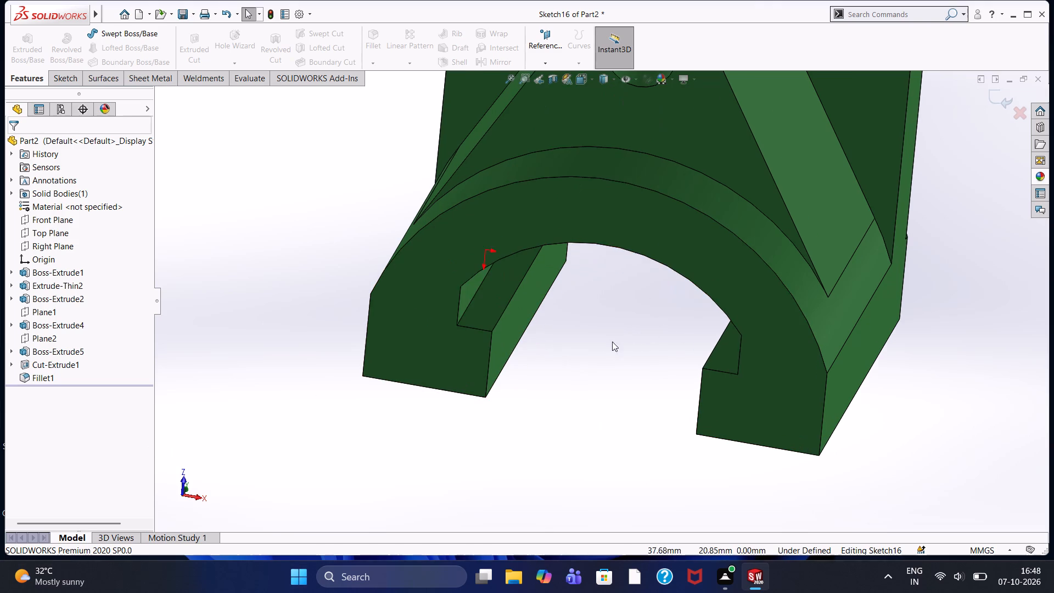
scroll(617, 338, up, 2)
scroll(655, 315, up, 3)
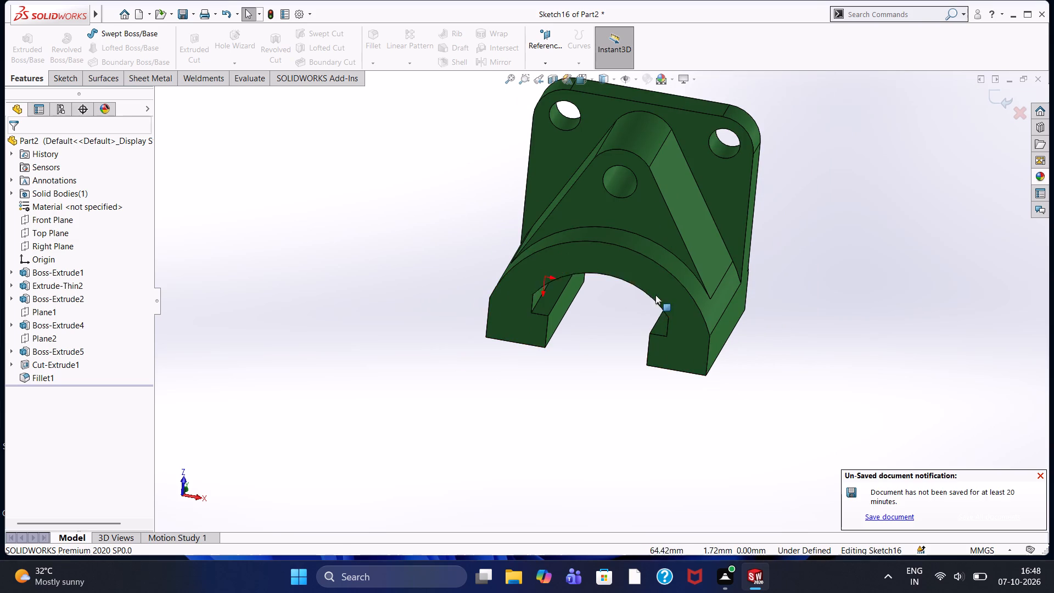
scroll(666, 295, up, 2)
scroll(581, 329, down, 2)
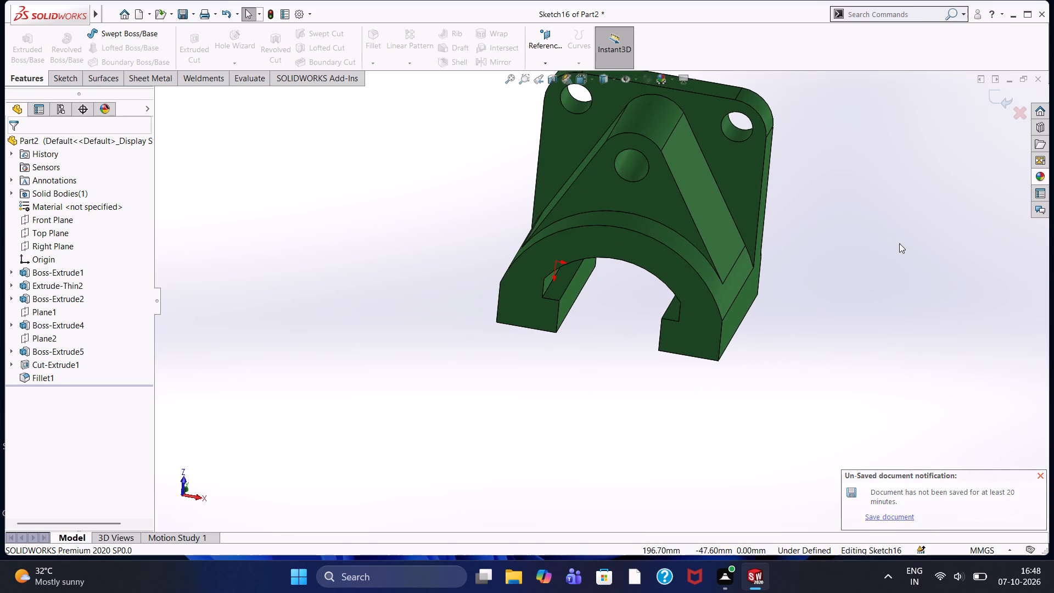
scroll(799, 233, down, 1)
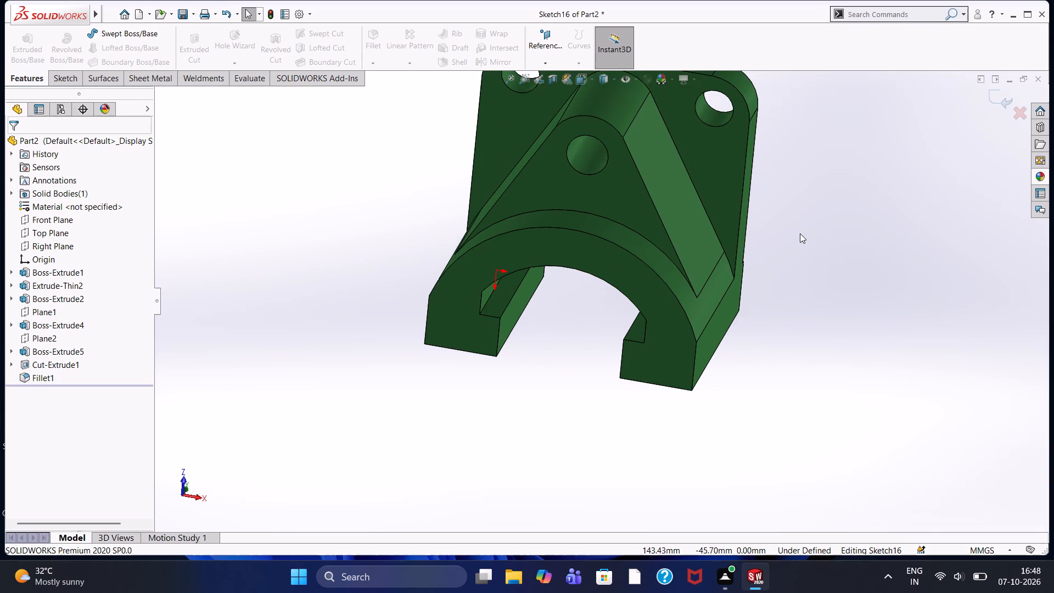
scroll(807, 232, up, 2)
scroll(704, 216, up, 1)
scroll(709, 215, down, 2)
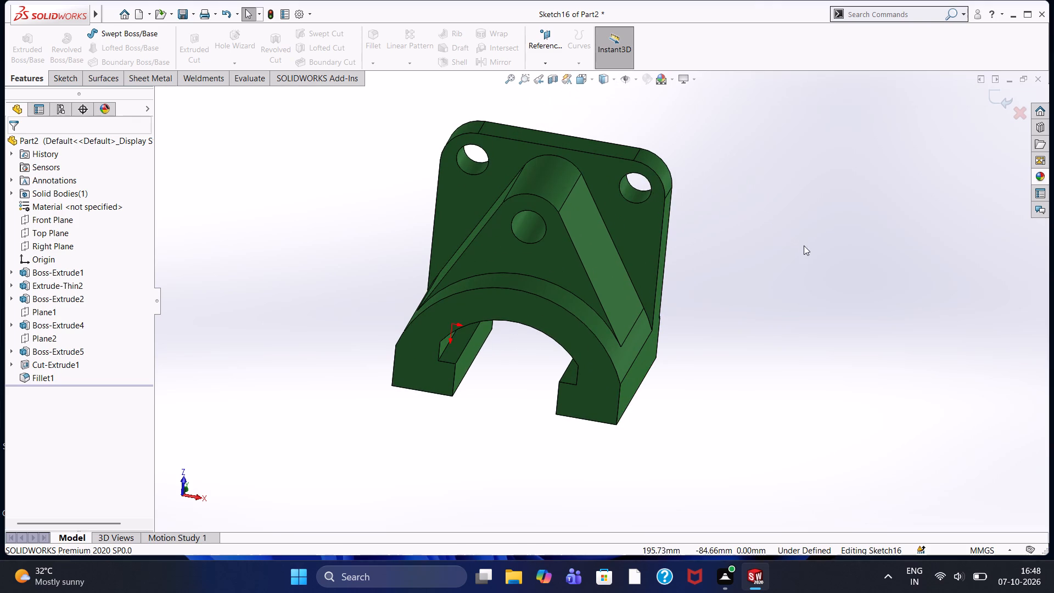
scroll(818, 254, up, 2)
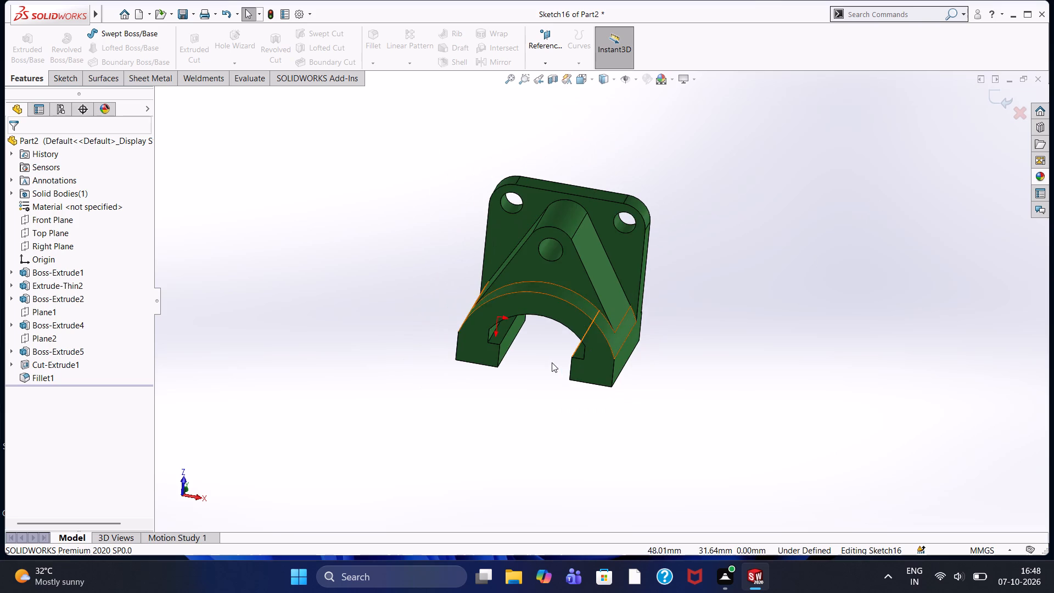
scroll(531, 355, down, 4)
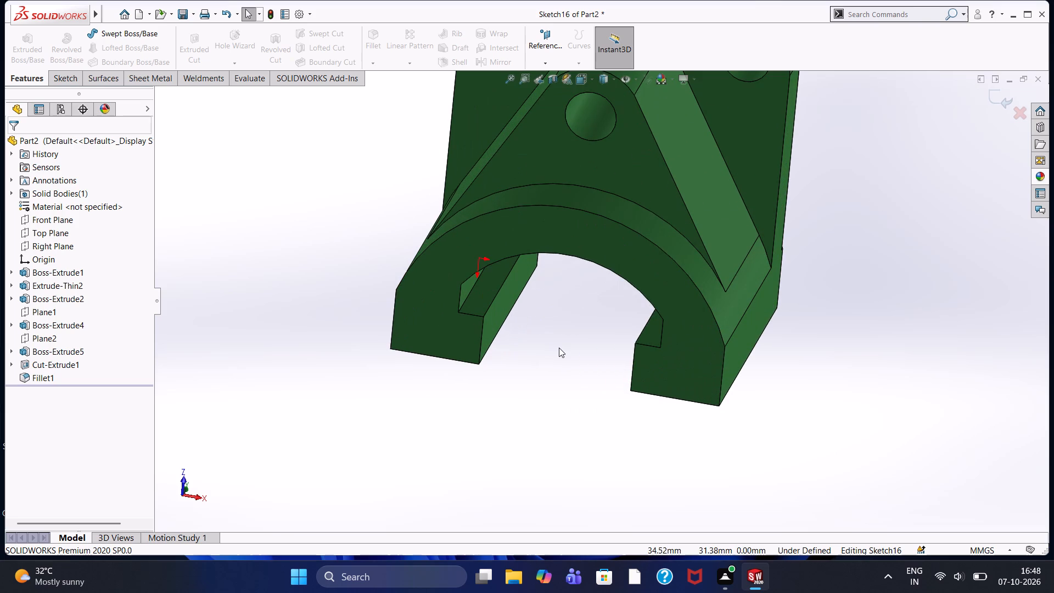
scroll(658, 307, down, 1)
scroll(683, 325, up, 3)
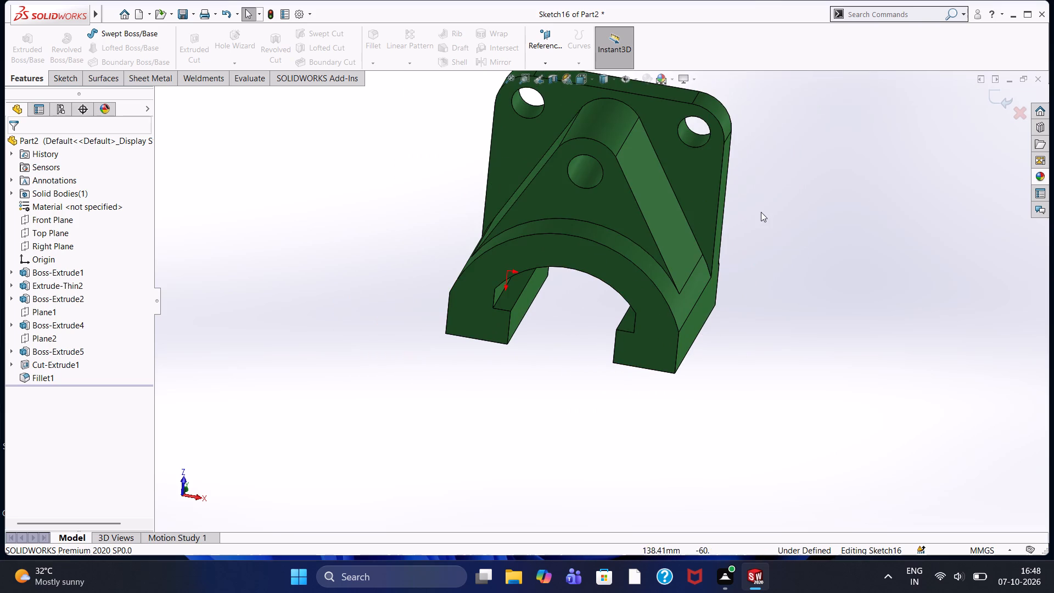
scroll(566, 219, up, 1)
scroll(666, 284, down, 1)
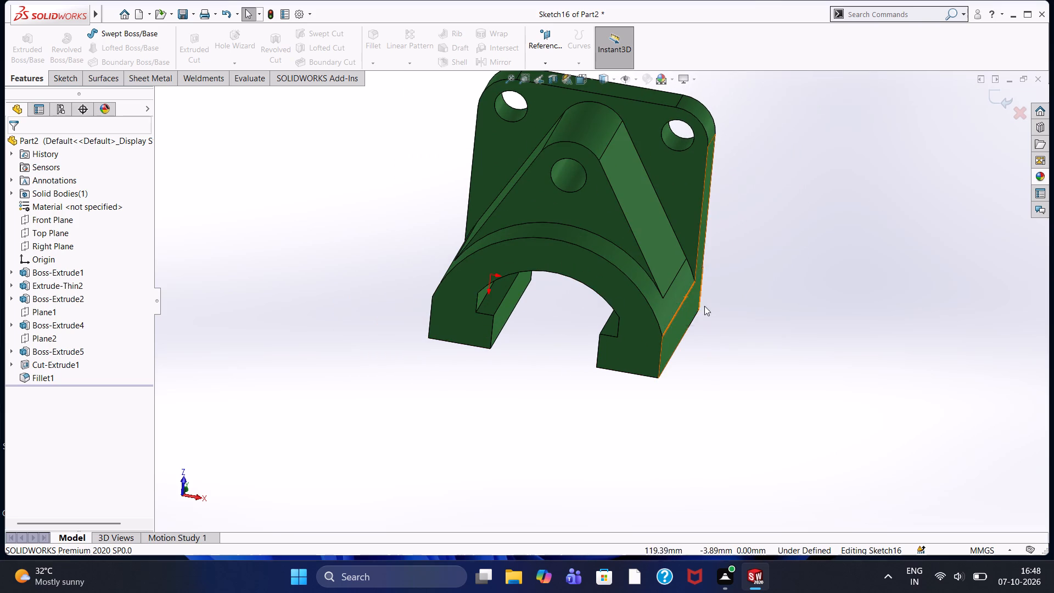
scroll(725, 317, up, 1)
scroll(738, 322, down, 2)
scroll(761, 330, up, 2)
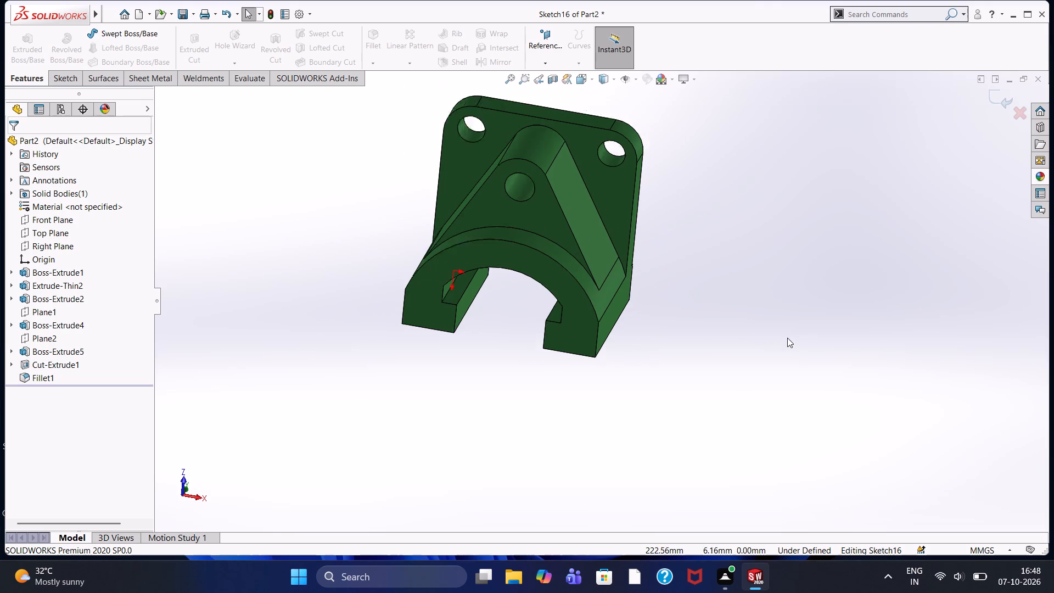
scroll(787, 338, up, 1)
scroll(587, 205, down, 2)
scroll(590, 207, up, 3)
scroll(694, 116, down, 2)
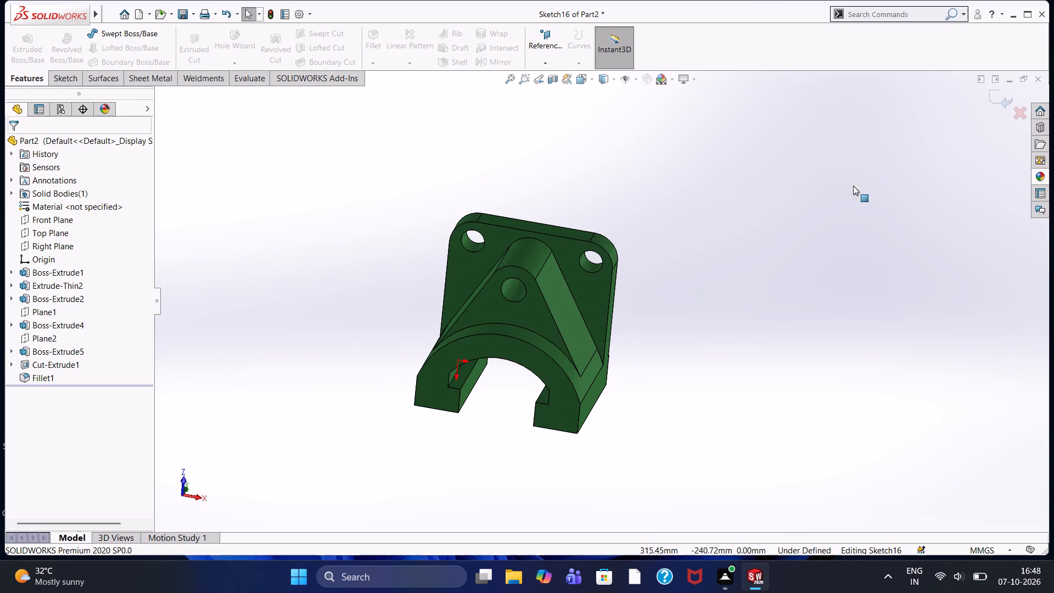
scroll(537, 419, down, 2)
scroll(537, 419, up, 1)
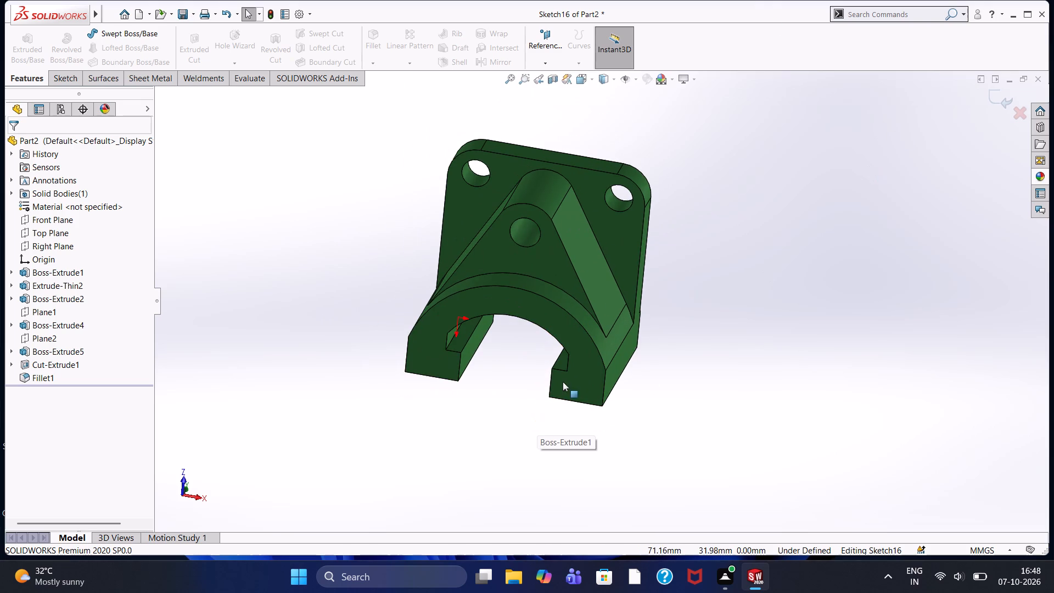
scroll(489, 338, down, 3)
scroll(489, 338, up, 4)
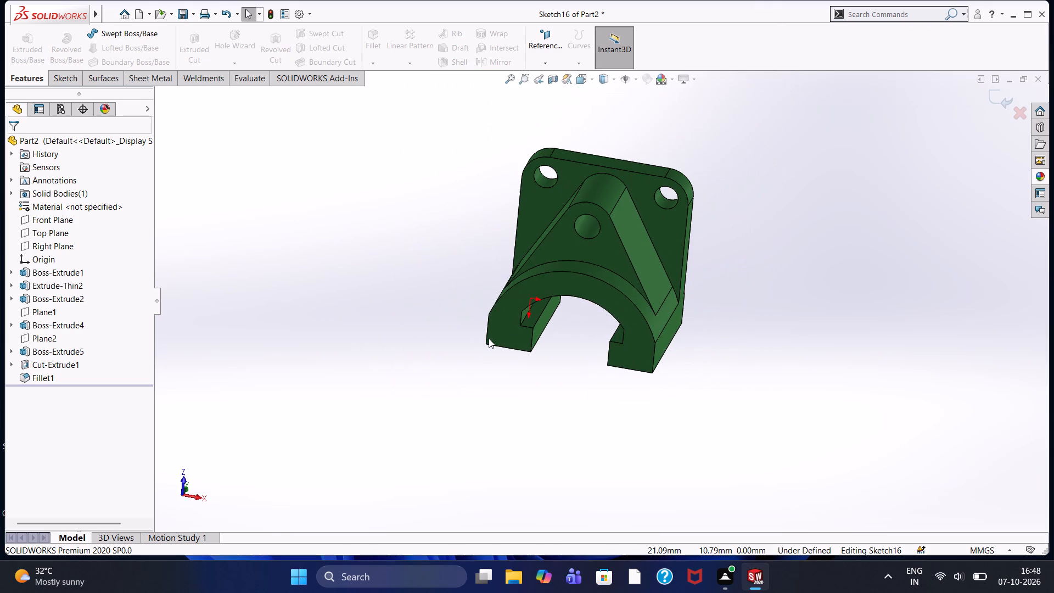
scroll(565, 321, down, 1)
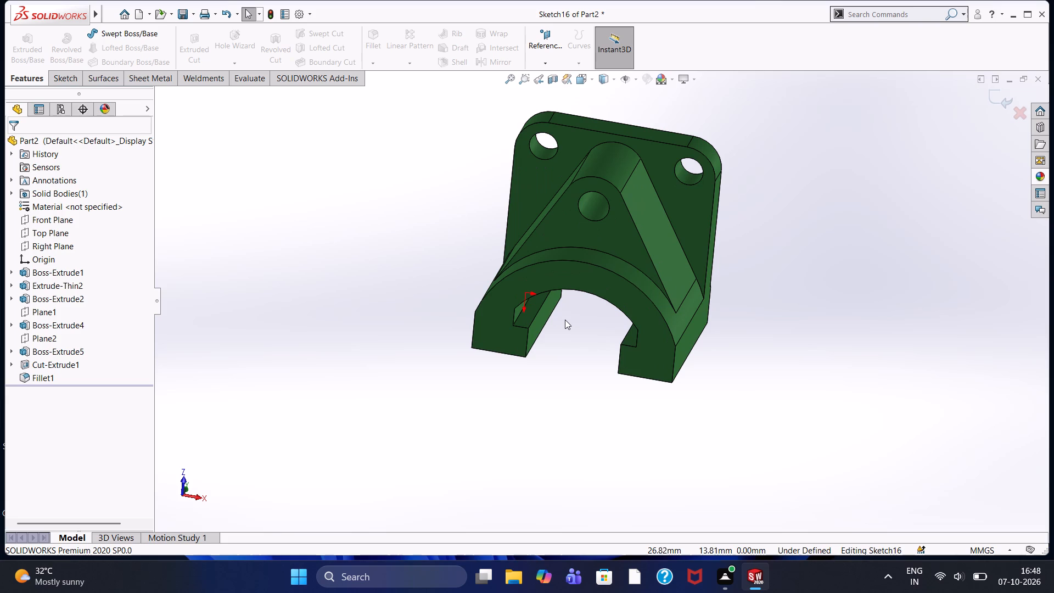
scroll(567, 318, down, 1)
scroll(570, 317, up, 4)
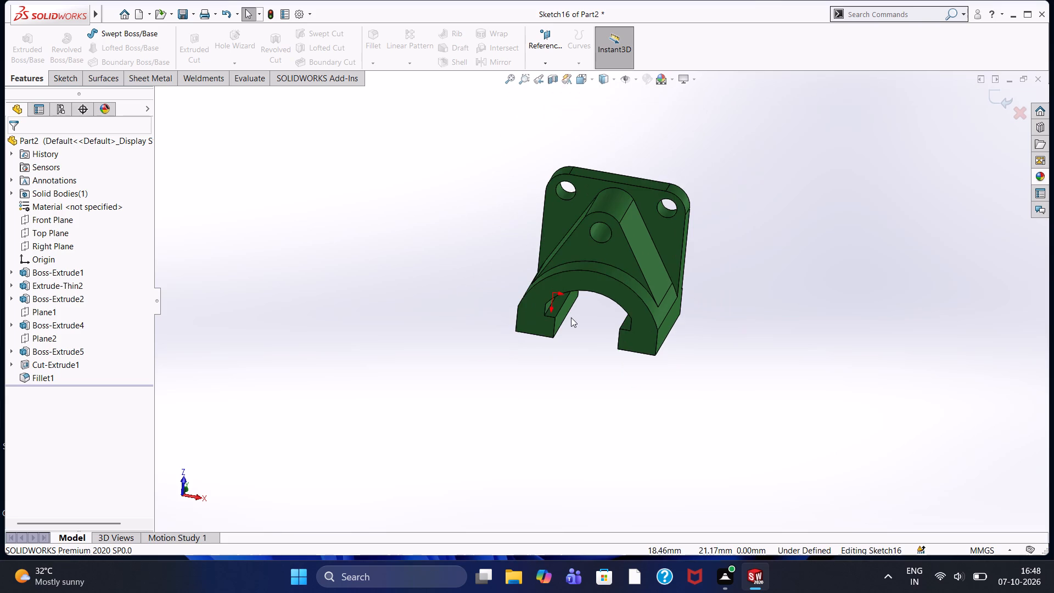
scroll(572, 317, down, 1)
scroll(633, 305, down, 3)
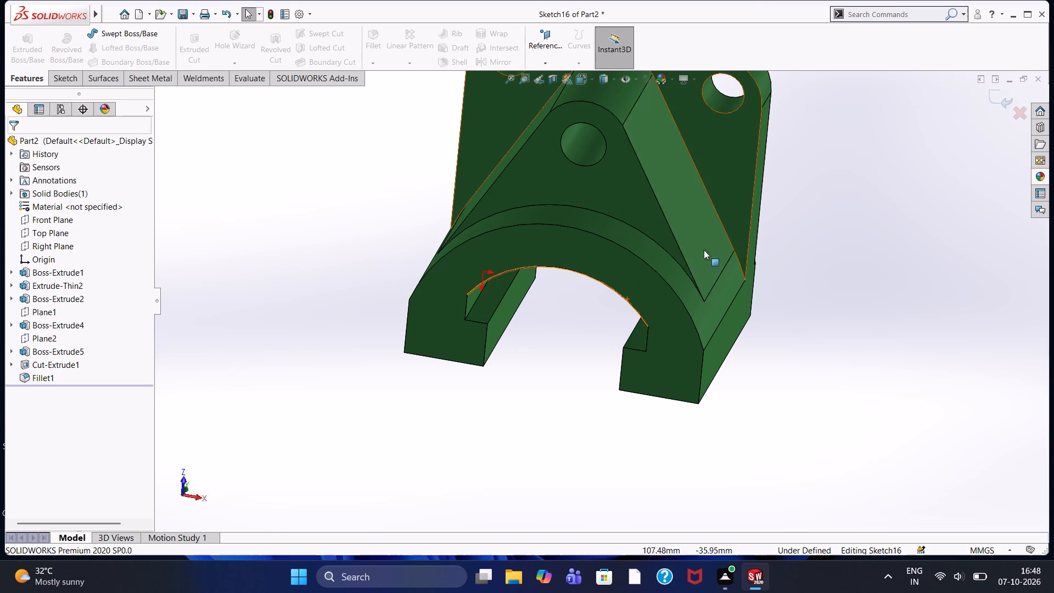
scroll(633, 260, up, 3)
scroll(618, 206, down, 1)
scroll(618, 206, up, 1)
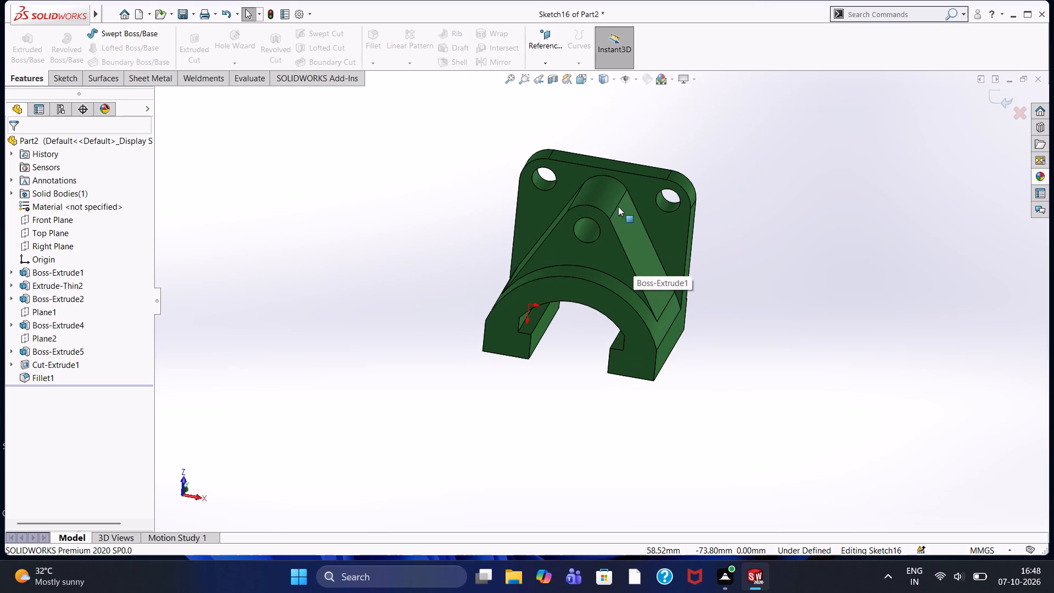
scroll(613, 267, down, 4)
scroll(613, 267, up, 2)
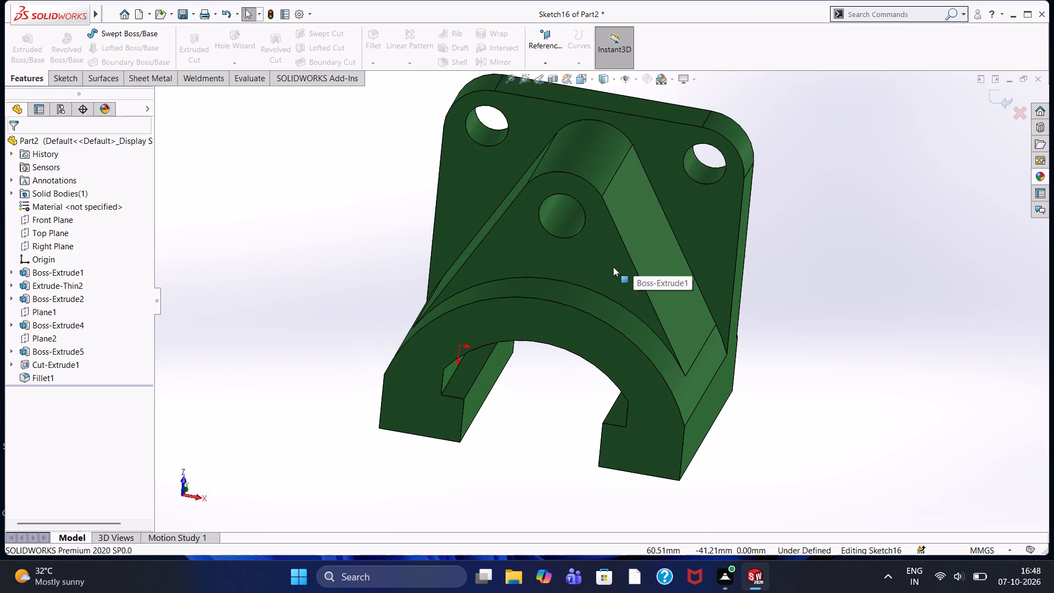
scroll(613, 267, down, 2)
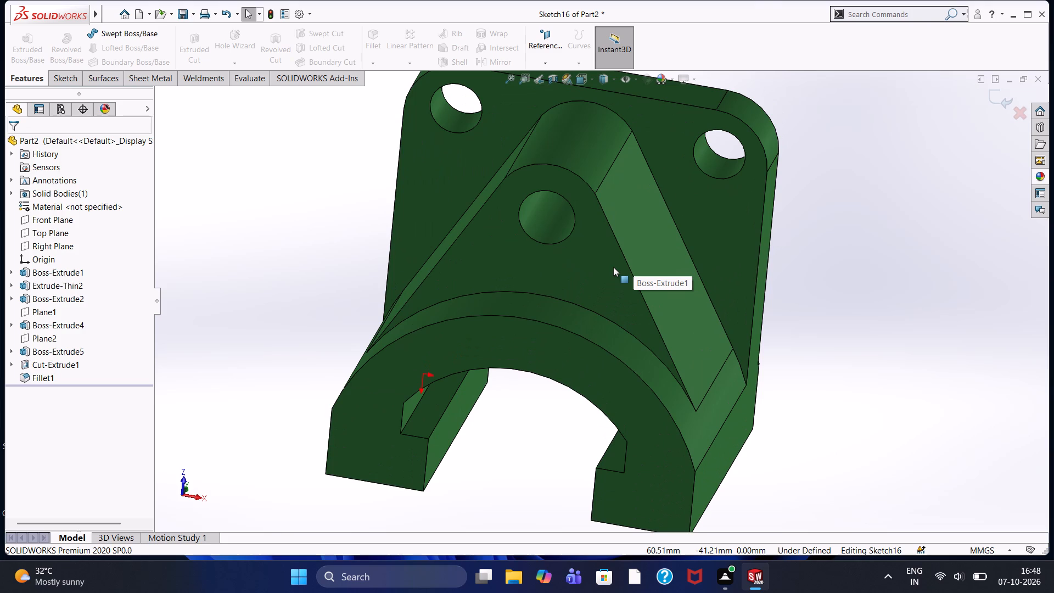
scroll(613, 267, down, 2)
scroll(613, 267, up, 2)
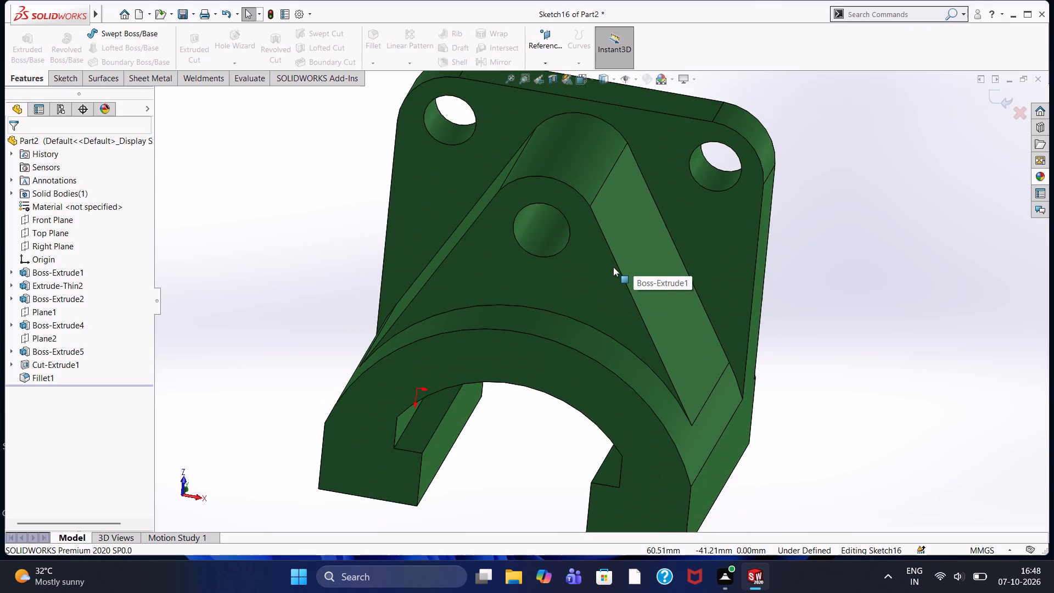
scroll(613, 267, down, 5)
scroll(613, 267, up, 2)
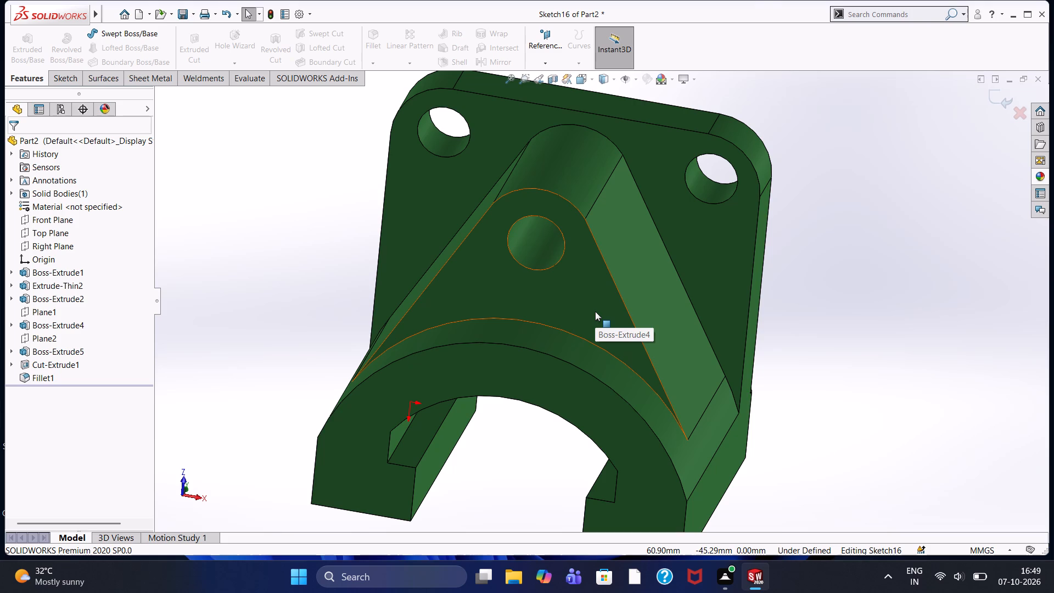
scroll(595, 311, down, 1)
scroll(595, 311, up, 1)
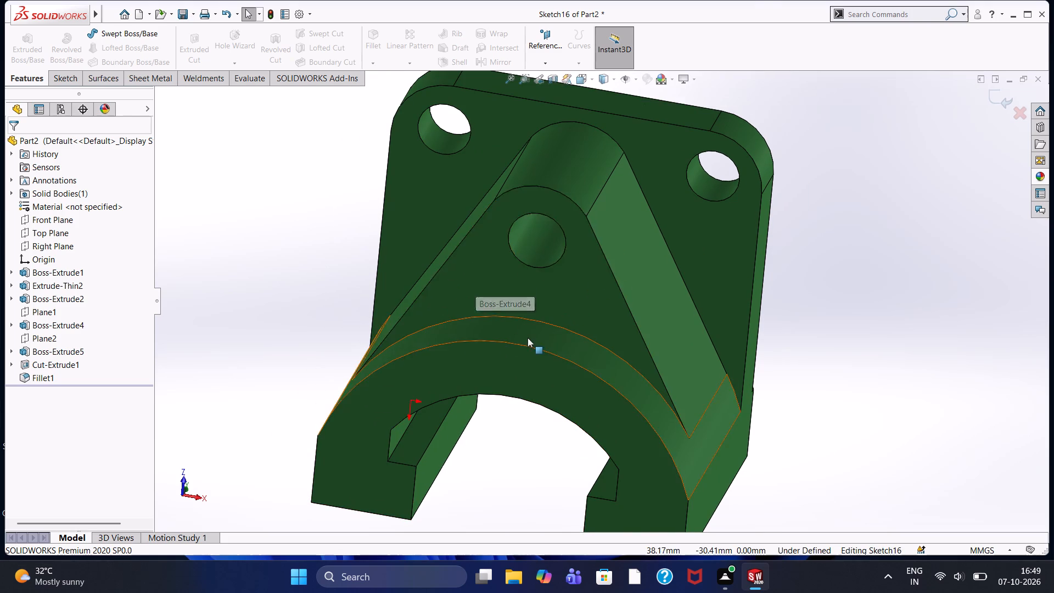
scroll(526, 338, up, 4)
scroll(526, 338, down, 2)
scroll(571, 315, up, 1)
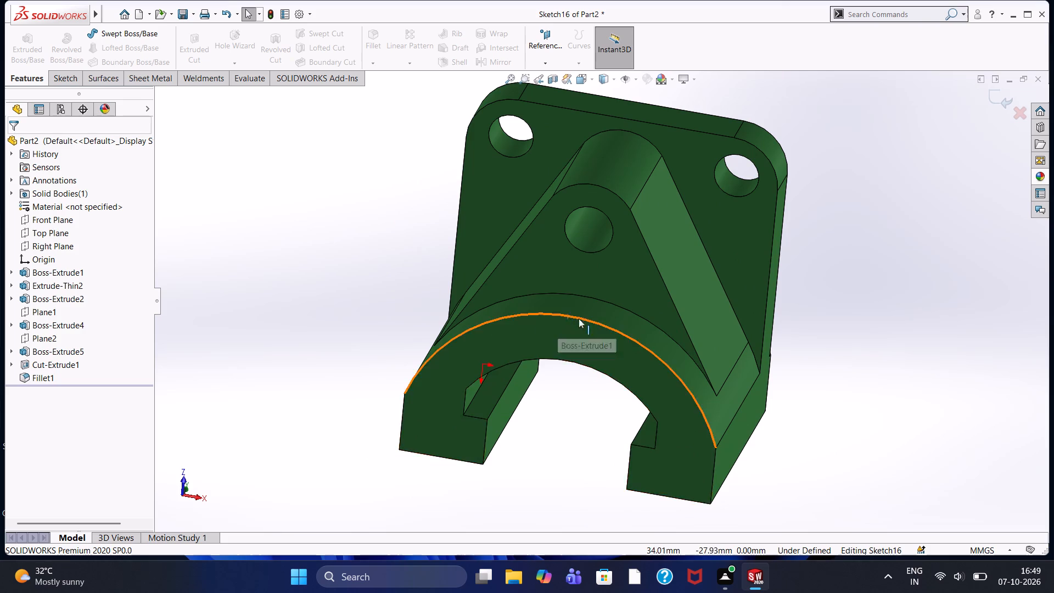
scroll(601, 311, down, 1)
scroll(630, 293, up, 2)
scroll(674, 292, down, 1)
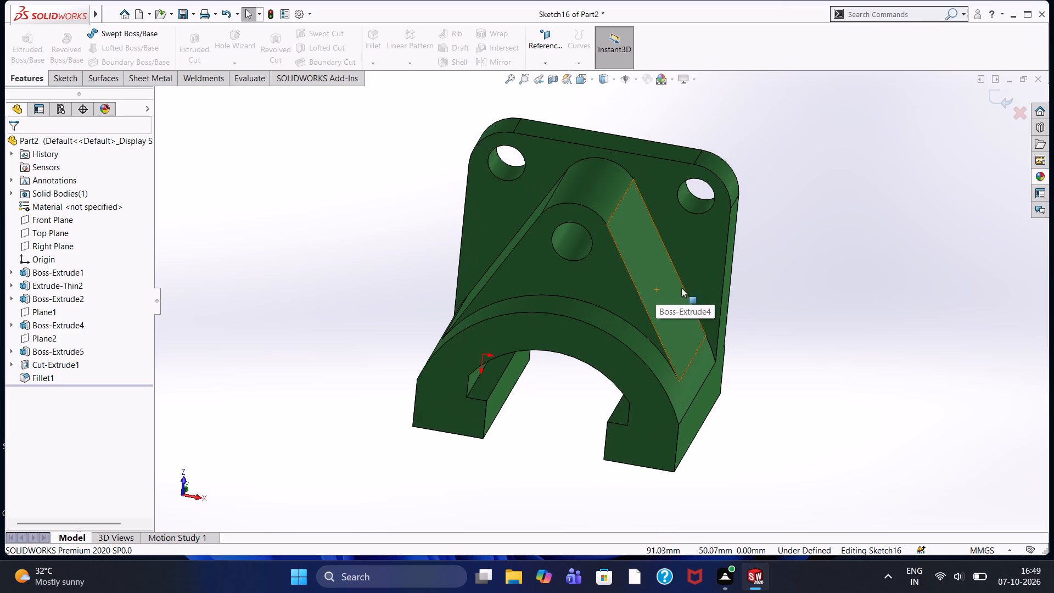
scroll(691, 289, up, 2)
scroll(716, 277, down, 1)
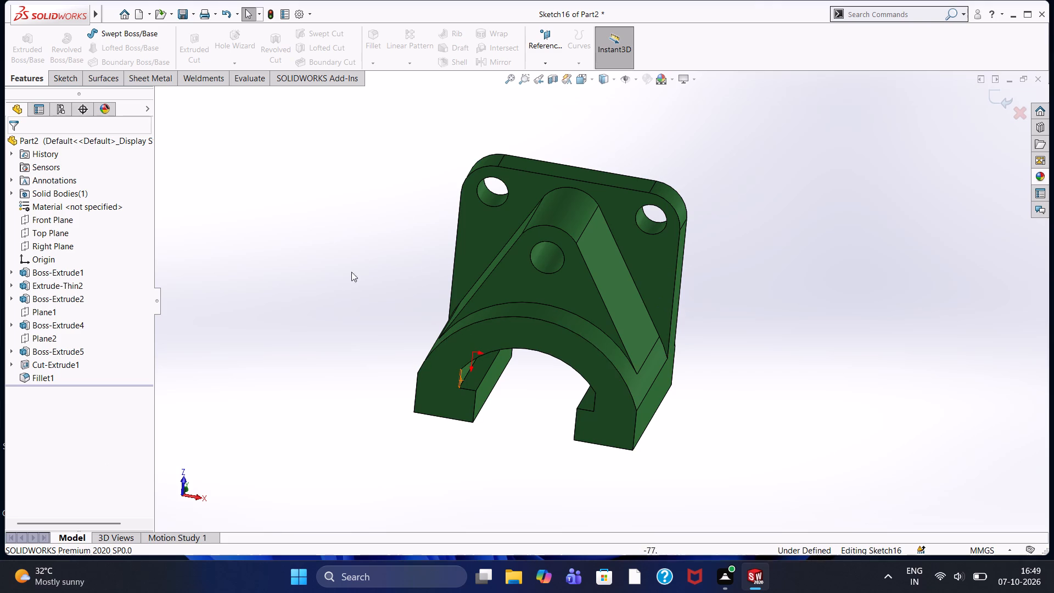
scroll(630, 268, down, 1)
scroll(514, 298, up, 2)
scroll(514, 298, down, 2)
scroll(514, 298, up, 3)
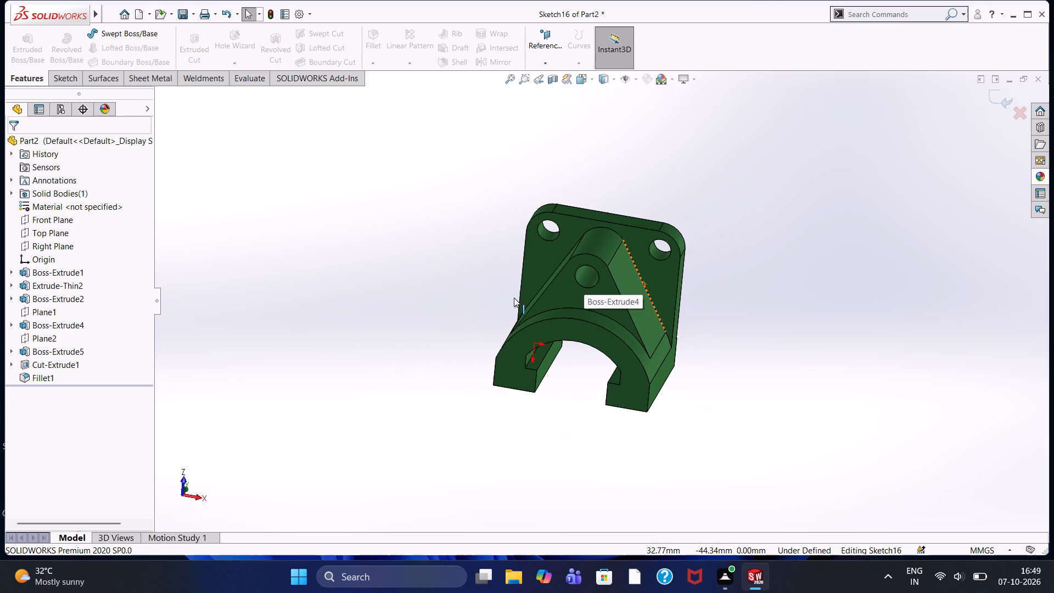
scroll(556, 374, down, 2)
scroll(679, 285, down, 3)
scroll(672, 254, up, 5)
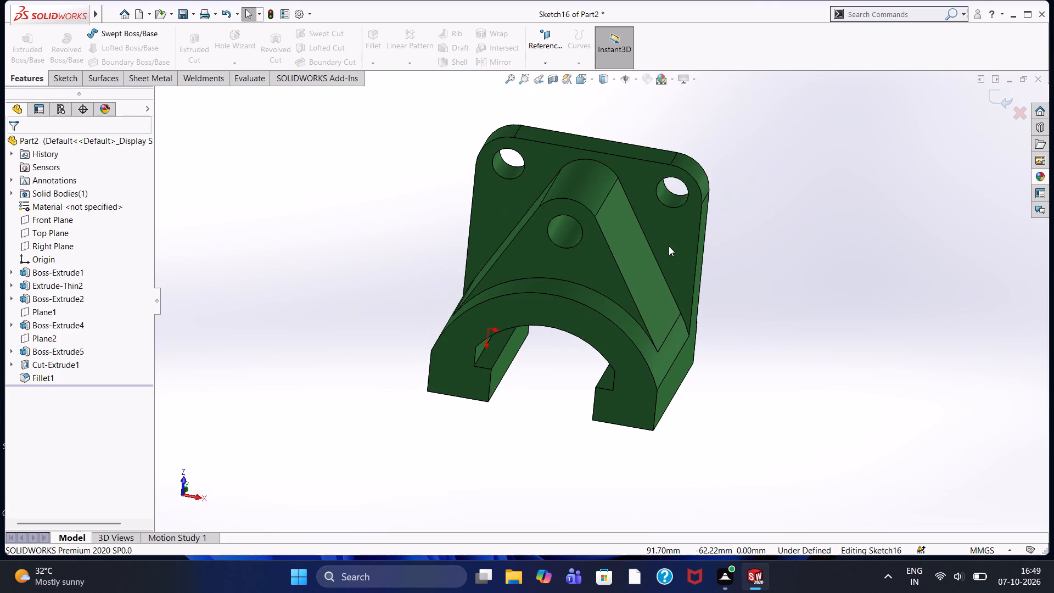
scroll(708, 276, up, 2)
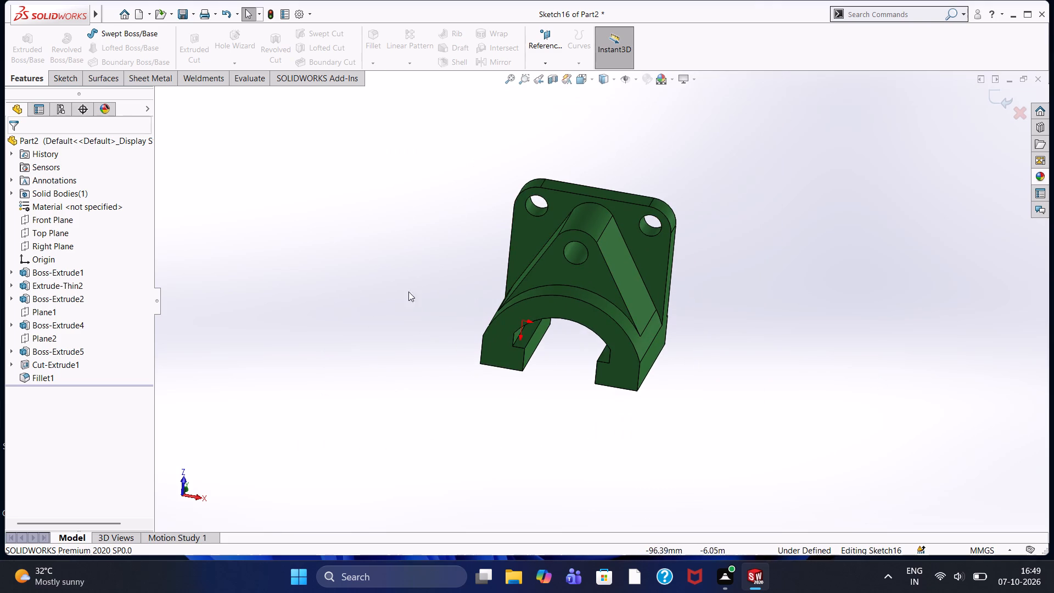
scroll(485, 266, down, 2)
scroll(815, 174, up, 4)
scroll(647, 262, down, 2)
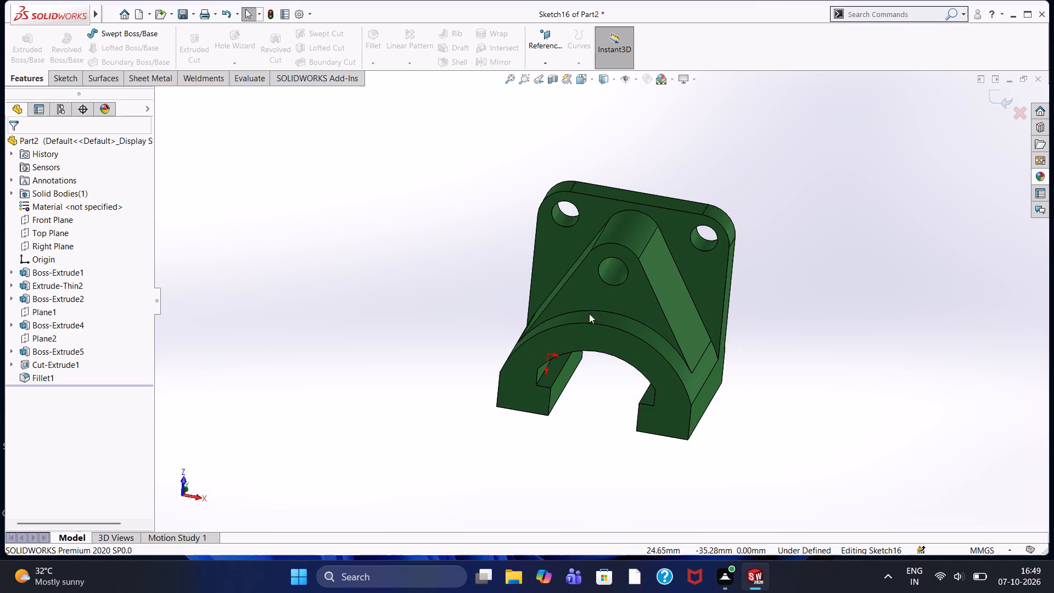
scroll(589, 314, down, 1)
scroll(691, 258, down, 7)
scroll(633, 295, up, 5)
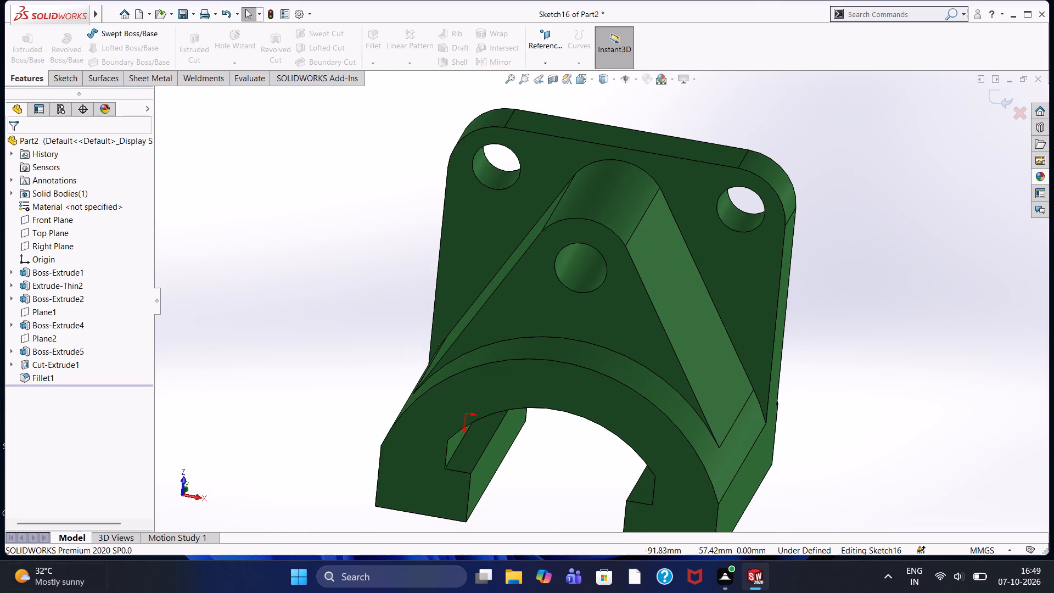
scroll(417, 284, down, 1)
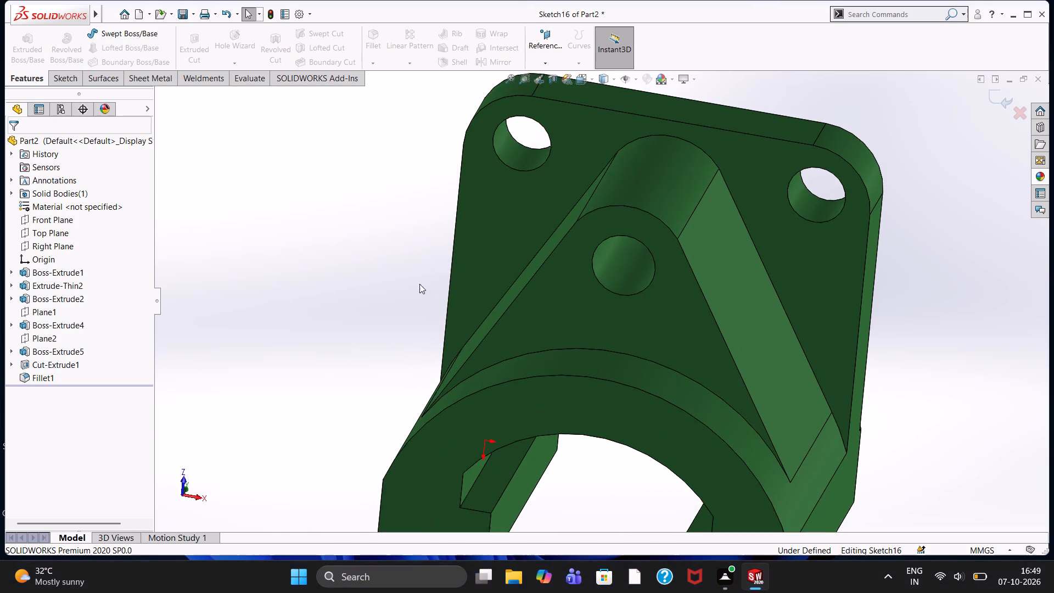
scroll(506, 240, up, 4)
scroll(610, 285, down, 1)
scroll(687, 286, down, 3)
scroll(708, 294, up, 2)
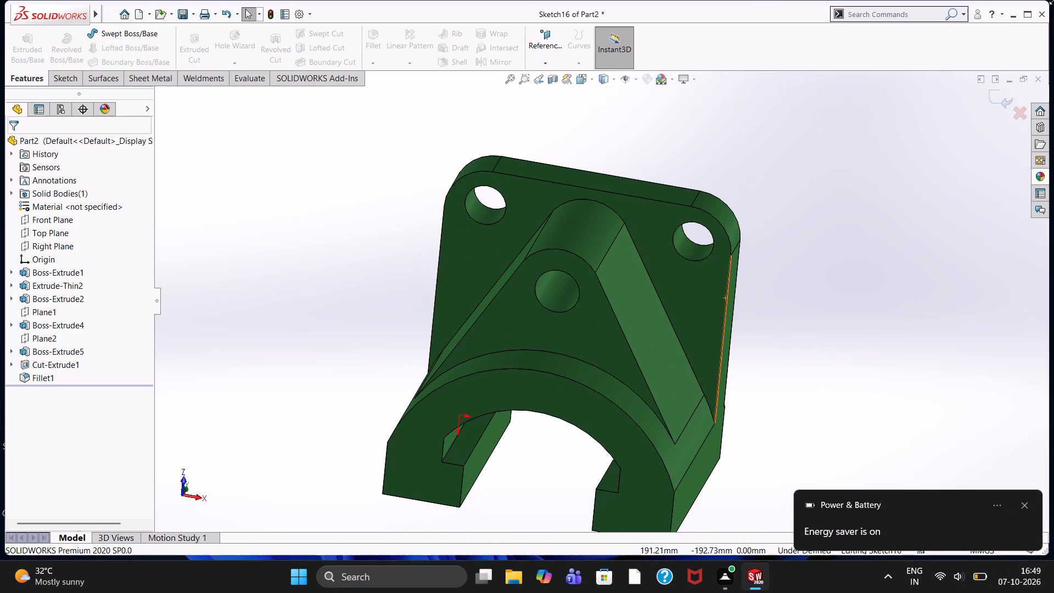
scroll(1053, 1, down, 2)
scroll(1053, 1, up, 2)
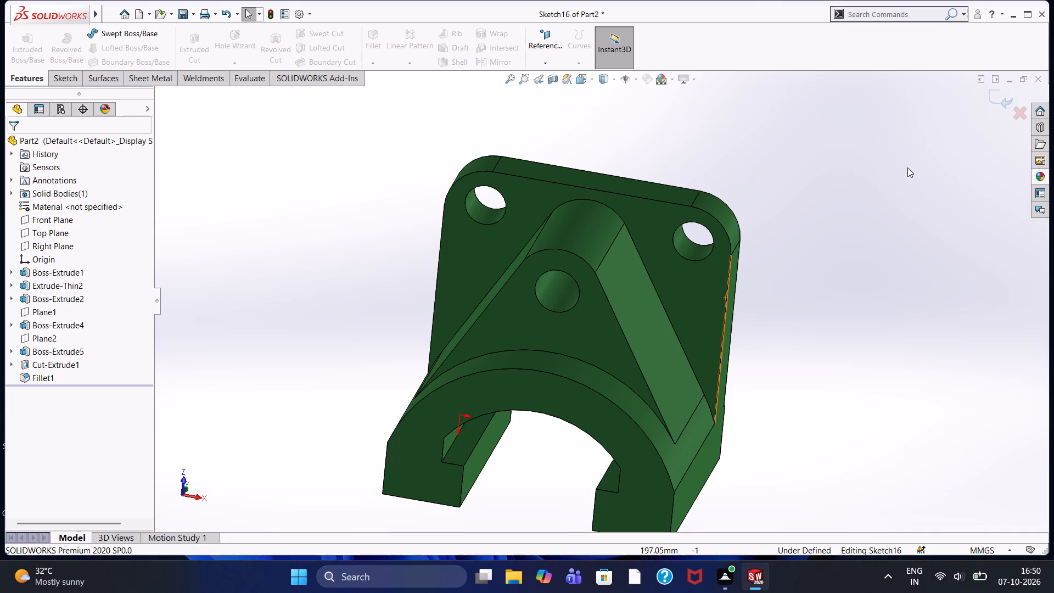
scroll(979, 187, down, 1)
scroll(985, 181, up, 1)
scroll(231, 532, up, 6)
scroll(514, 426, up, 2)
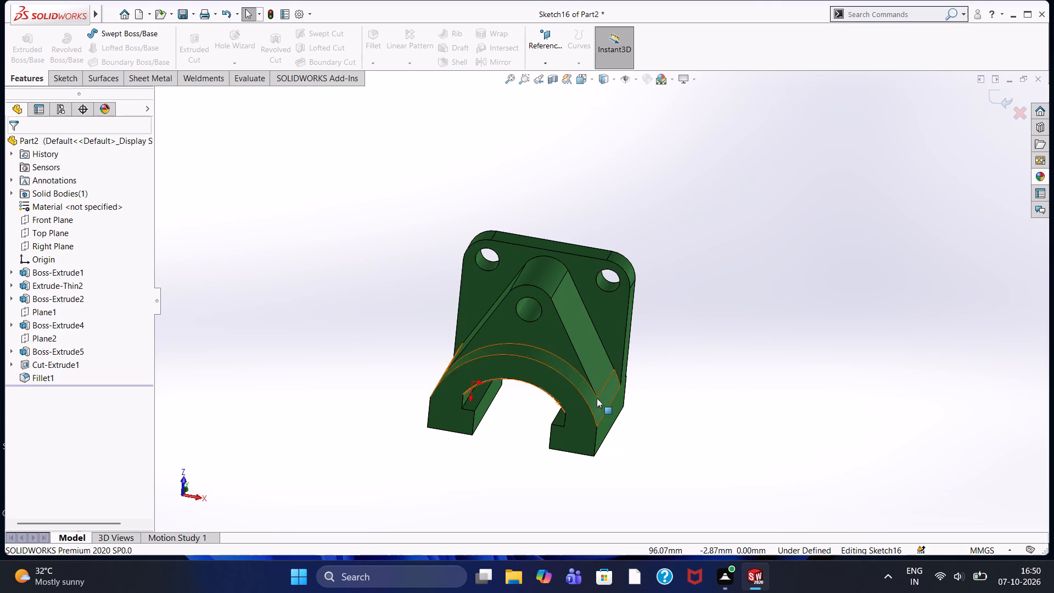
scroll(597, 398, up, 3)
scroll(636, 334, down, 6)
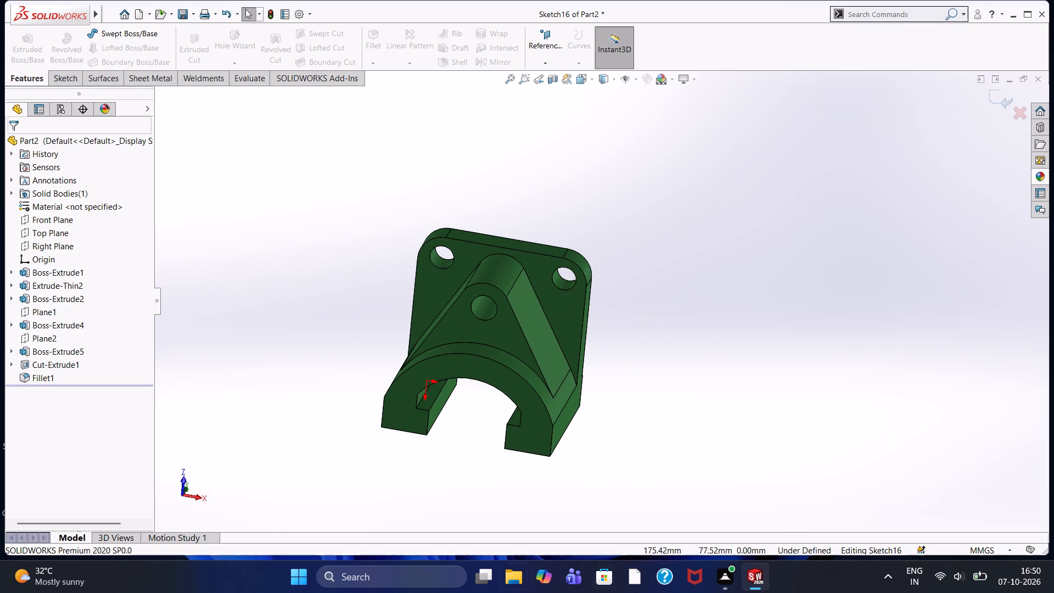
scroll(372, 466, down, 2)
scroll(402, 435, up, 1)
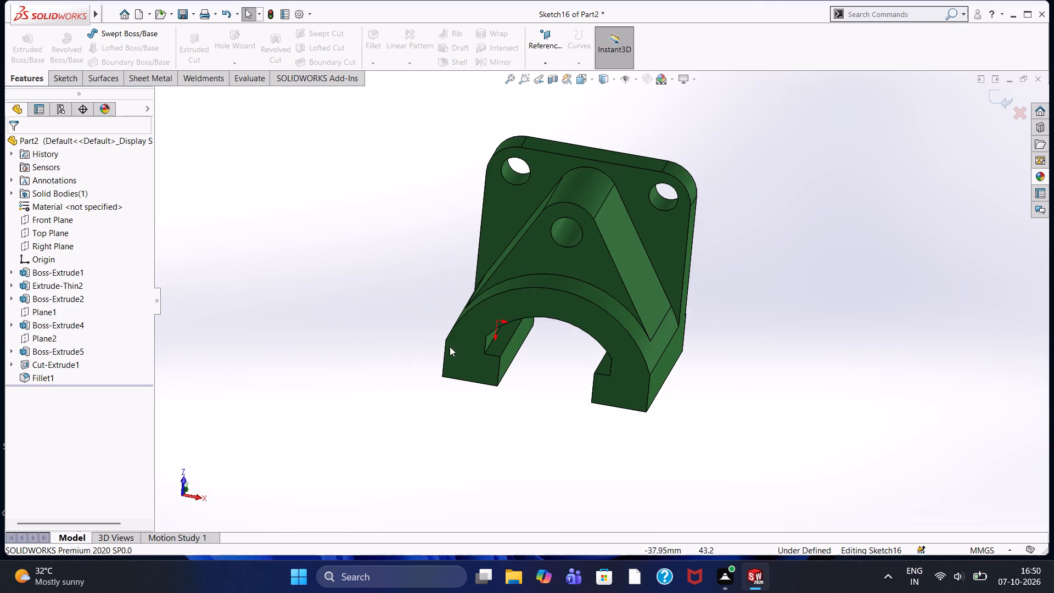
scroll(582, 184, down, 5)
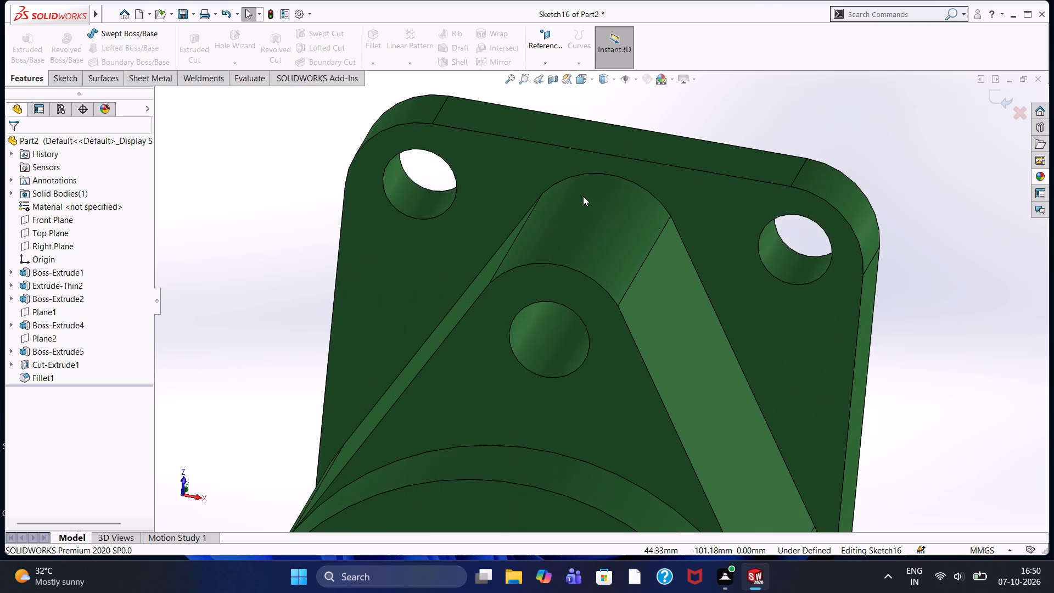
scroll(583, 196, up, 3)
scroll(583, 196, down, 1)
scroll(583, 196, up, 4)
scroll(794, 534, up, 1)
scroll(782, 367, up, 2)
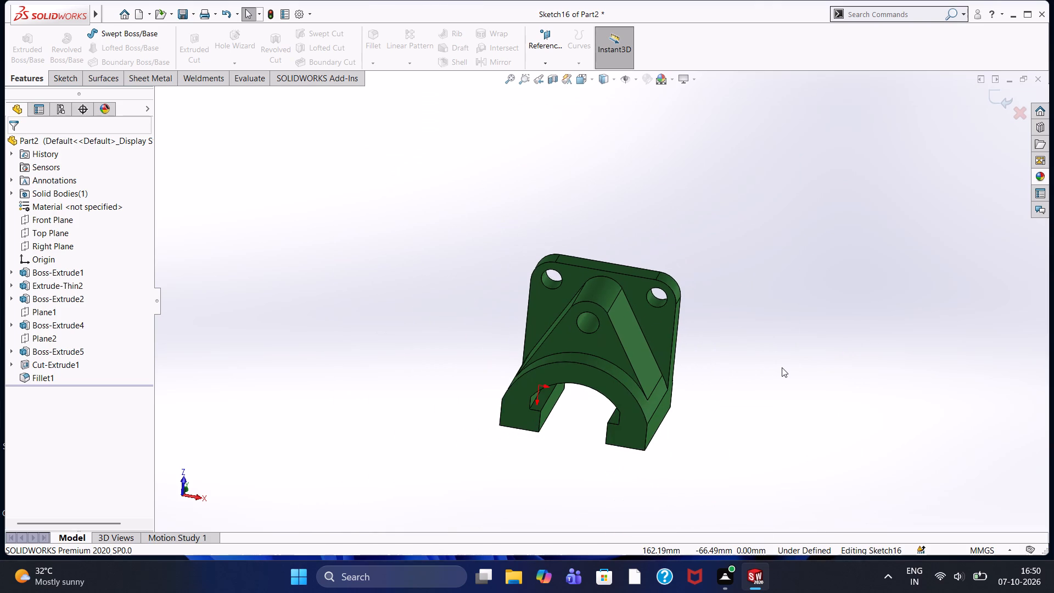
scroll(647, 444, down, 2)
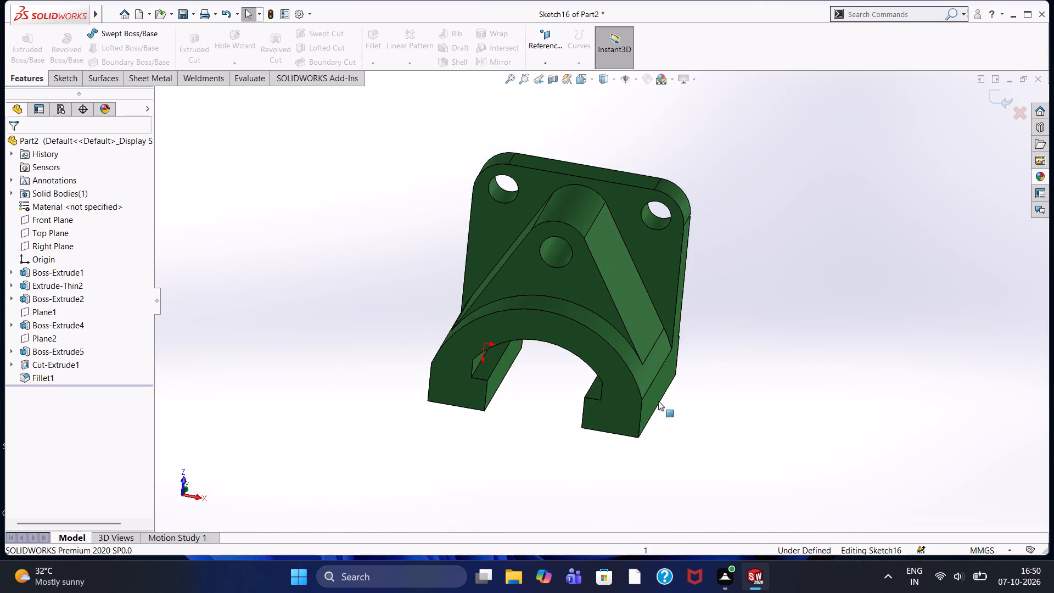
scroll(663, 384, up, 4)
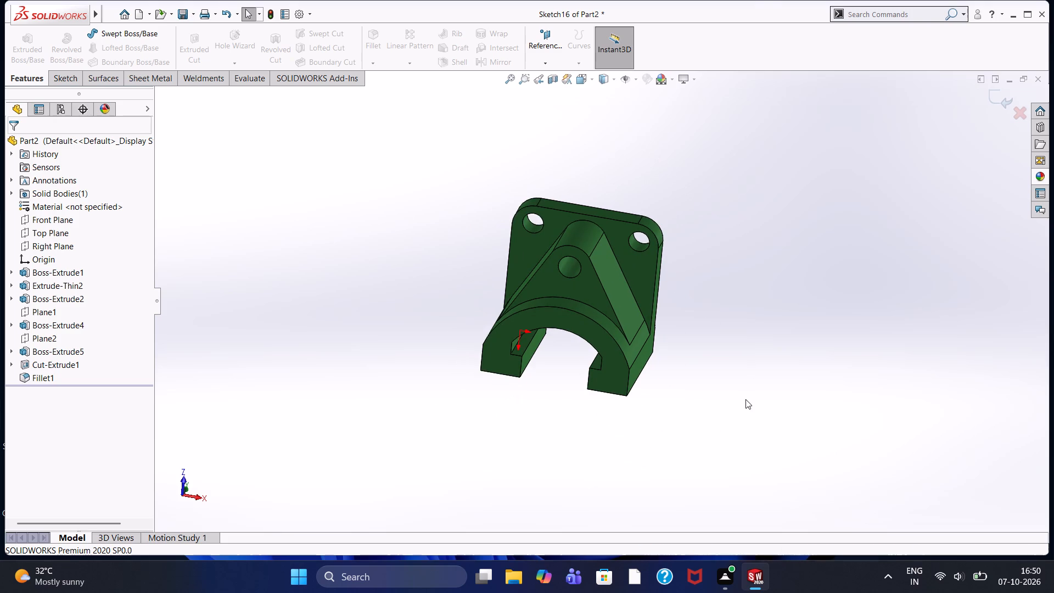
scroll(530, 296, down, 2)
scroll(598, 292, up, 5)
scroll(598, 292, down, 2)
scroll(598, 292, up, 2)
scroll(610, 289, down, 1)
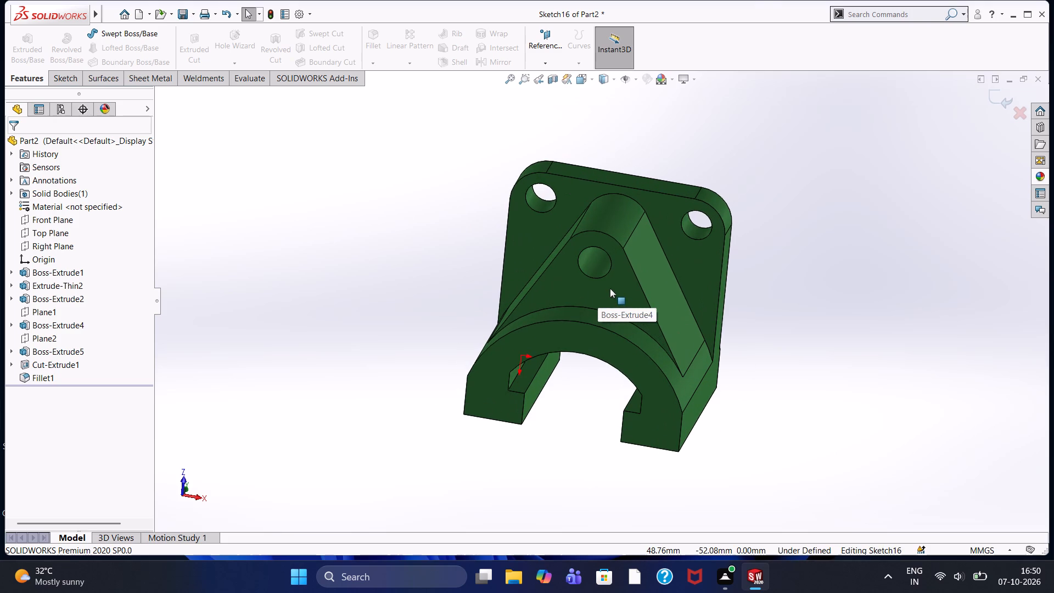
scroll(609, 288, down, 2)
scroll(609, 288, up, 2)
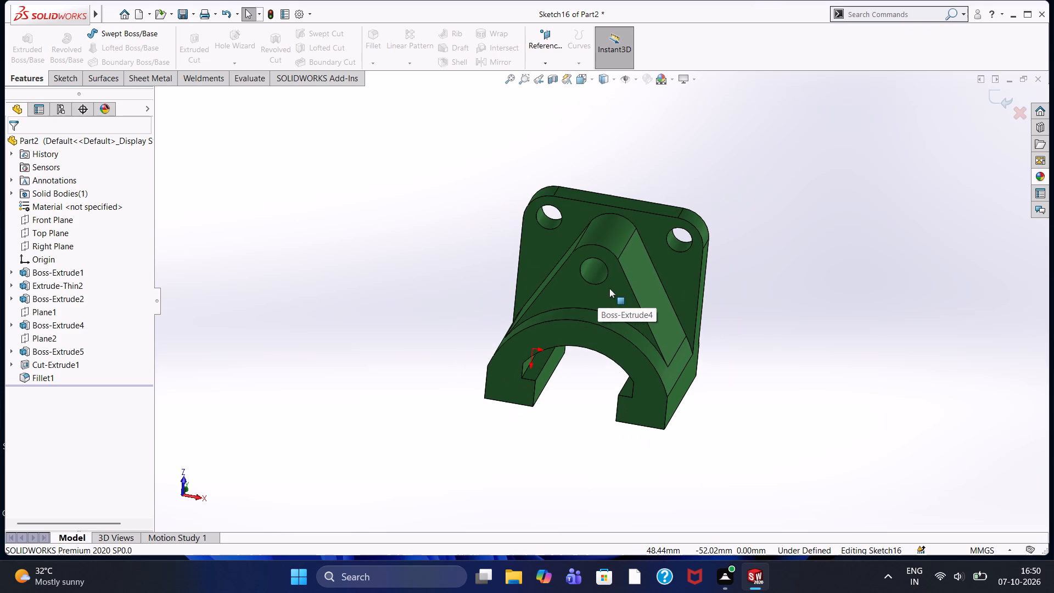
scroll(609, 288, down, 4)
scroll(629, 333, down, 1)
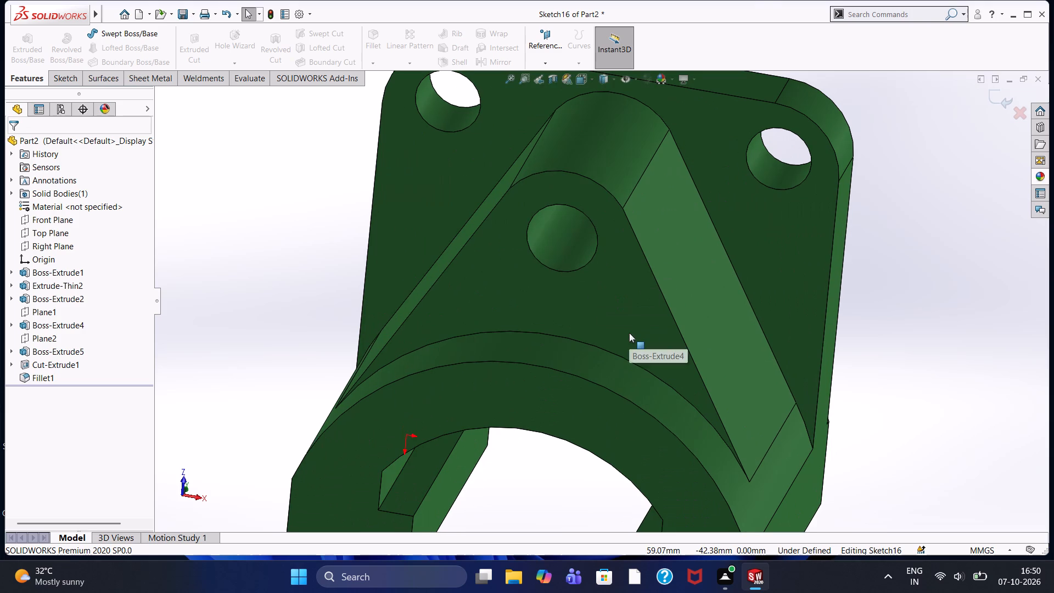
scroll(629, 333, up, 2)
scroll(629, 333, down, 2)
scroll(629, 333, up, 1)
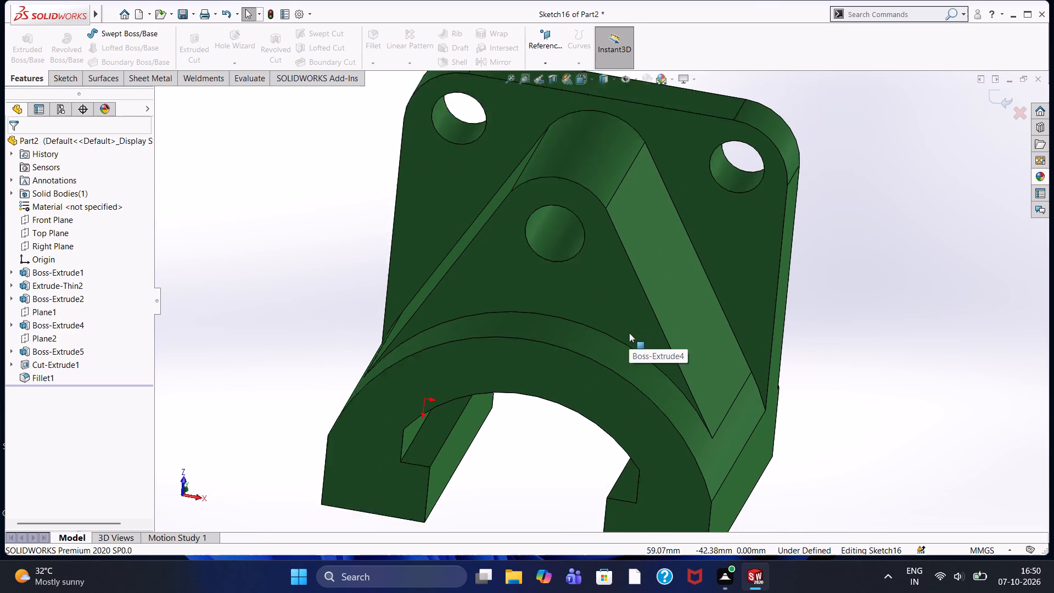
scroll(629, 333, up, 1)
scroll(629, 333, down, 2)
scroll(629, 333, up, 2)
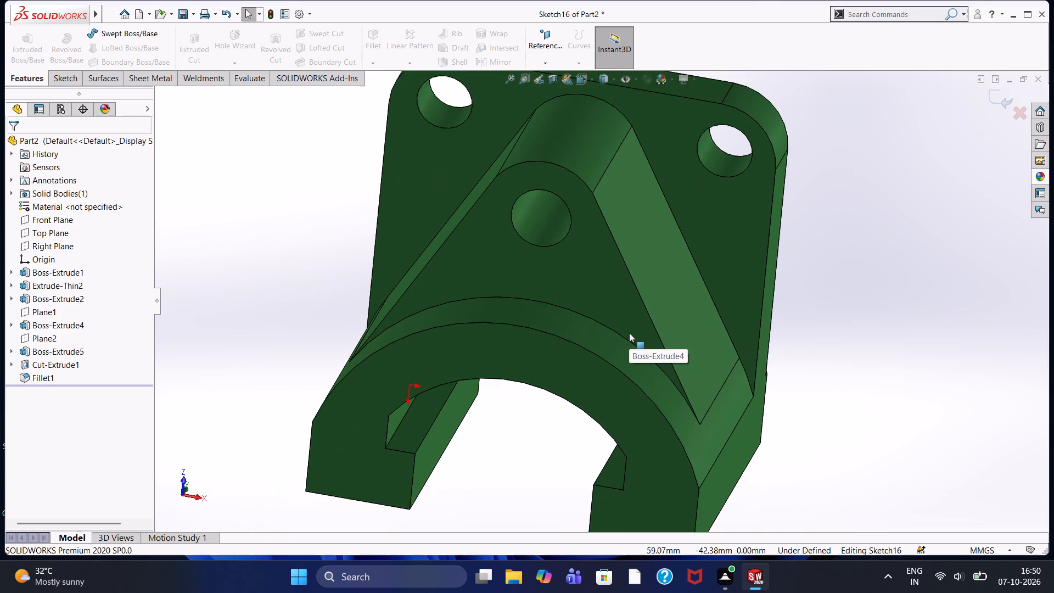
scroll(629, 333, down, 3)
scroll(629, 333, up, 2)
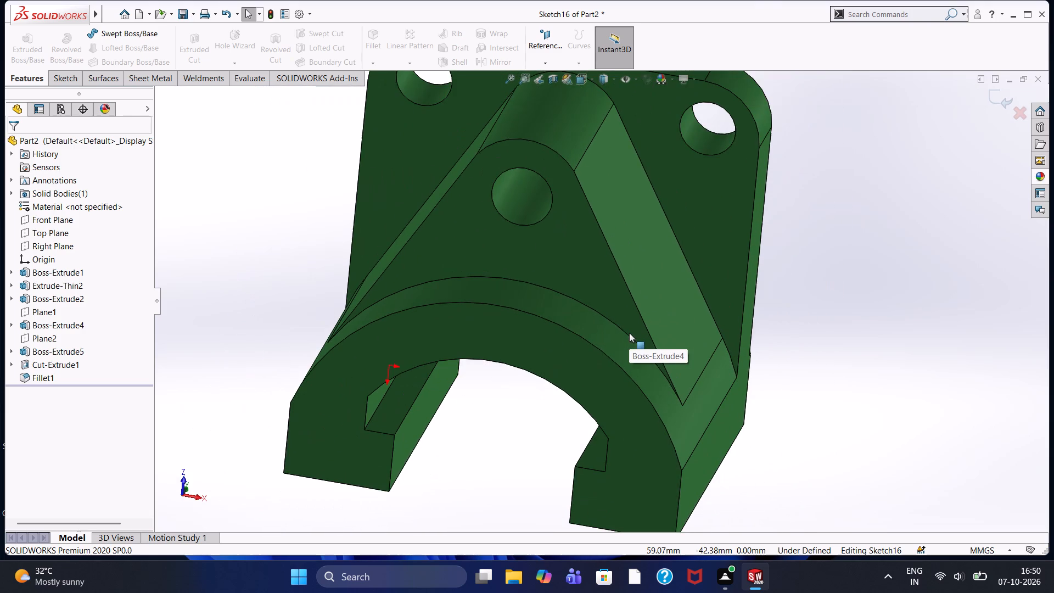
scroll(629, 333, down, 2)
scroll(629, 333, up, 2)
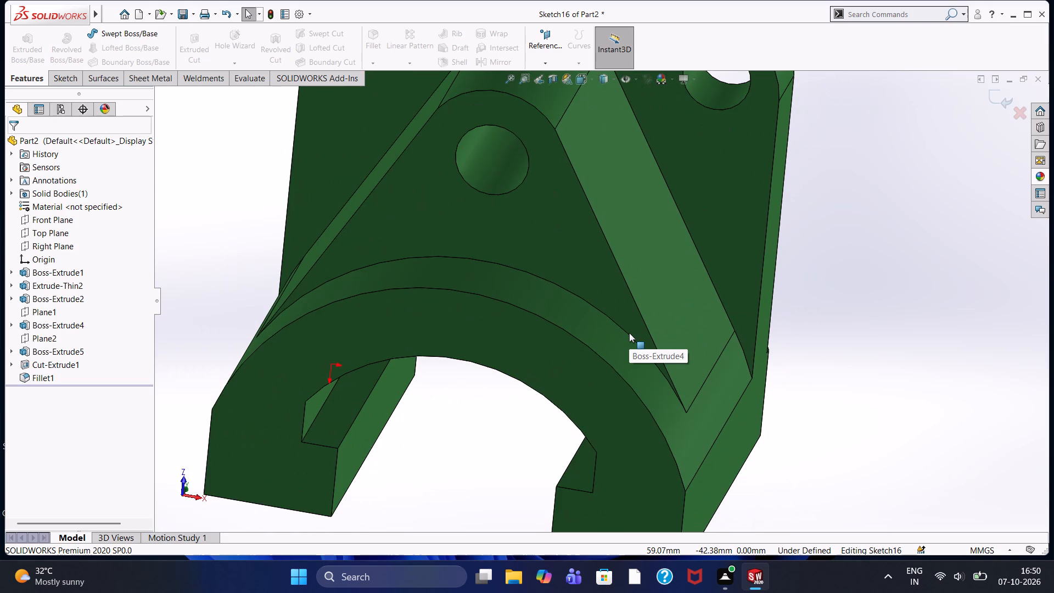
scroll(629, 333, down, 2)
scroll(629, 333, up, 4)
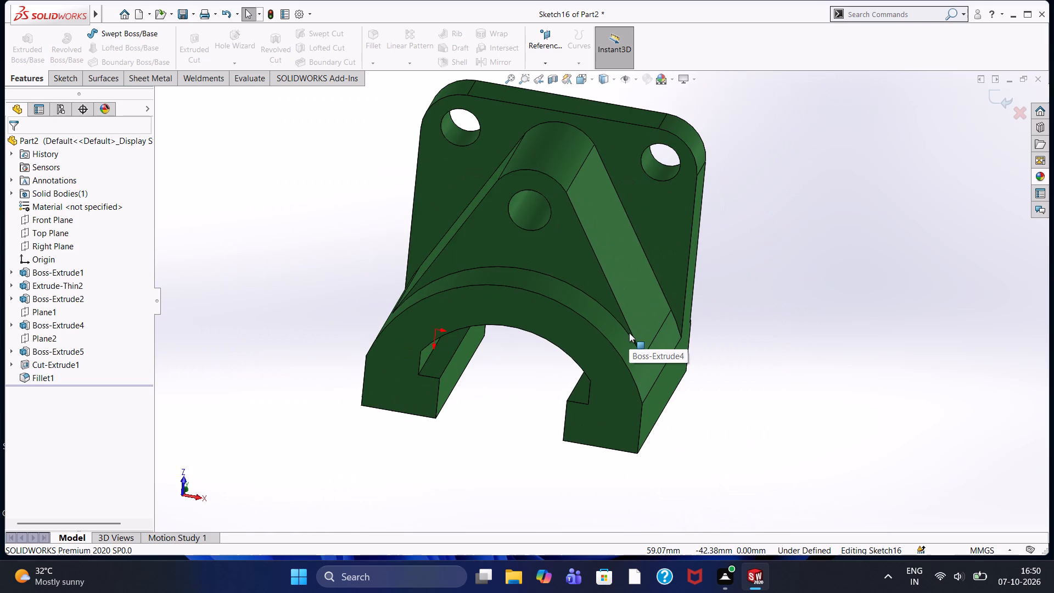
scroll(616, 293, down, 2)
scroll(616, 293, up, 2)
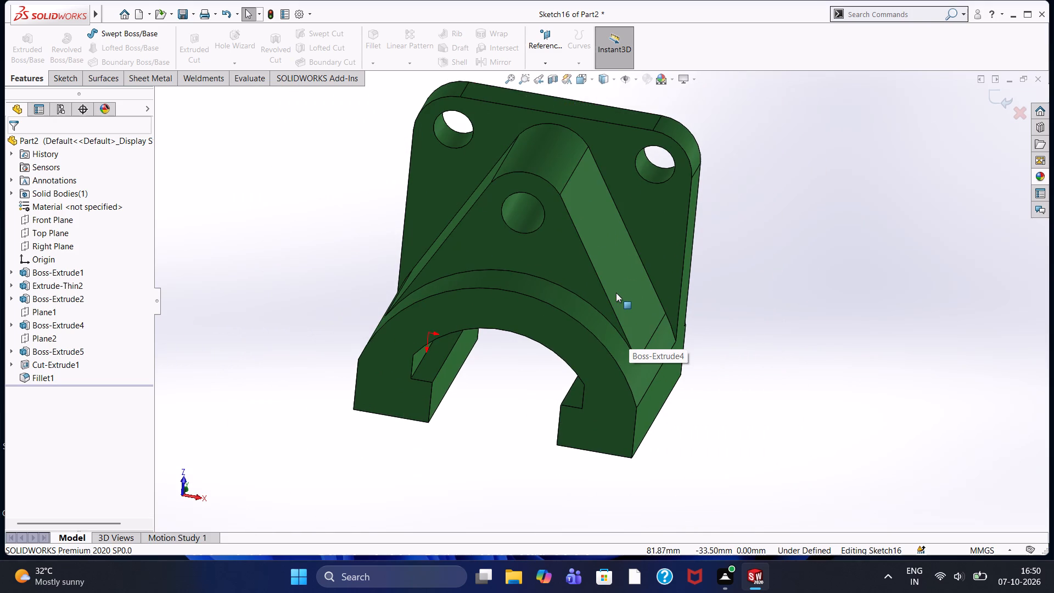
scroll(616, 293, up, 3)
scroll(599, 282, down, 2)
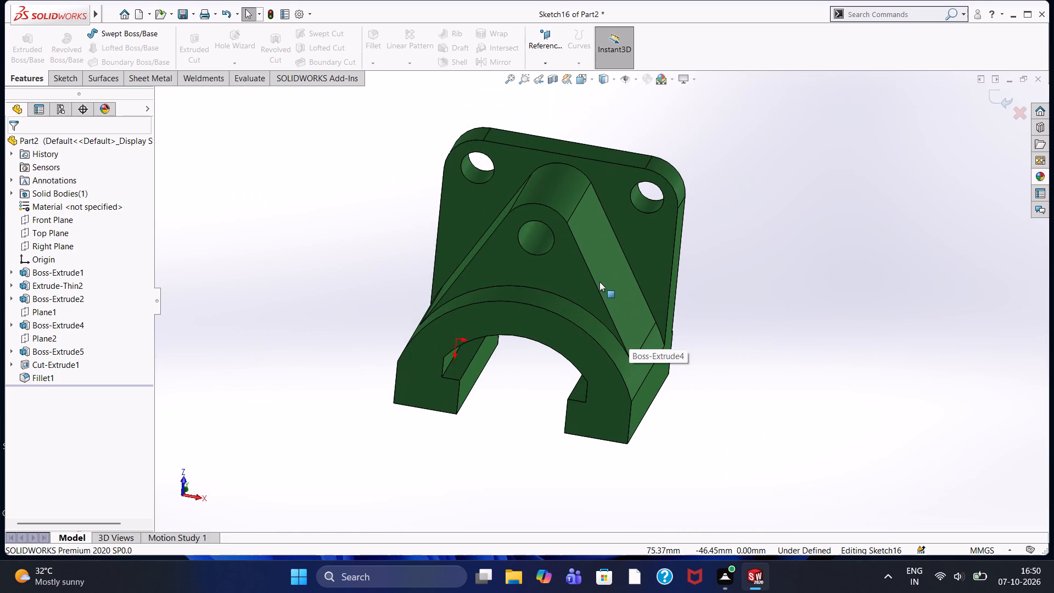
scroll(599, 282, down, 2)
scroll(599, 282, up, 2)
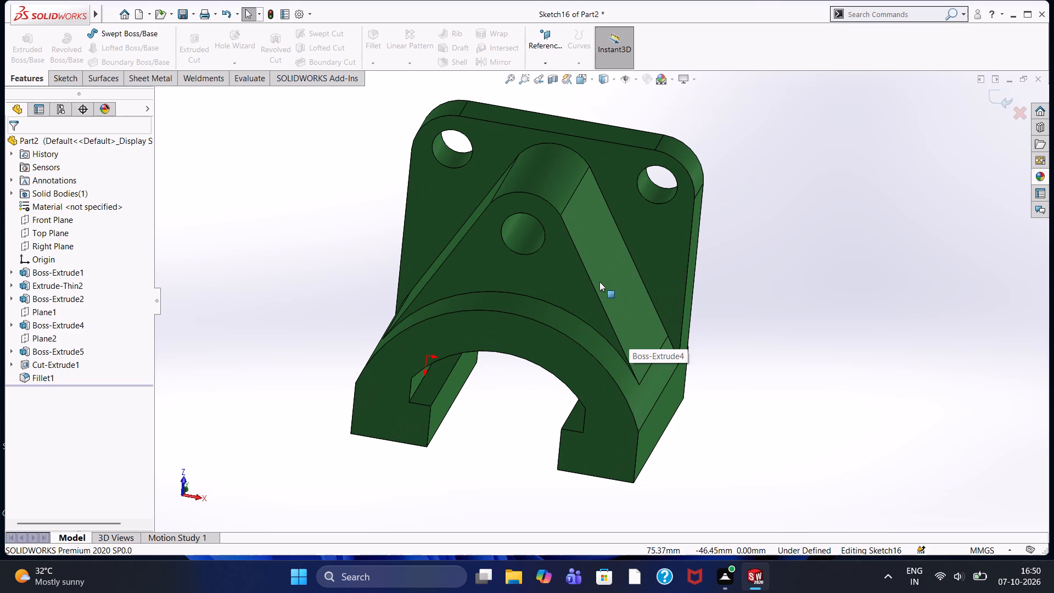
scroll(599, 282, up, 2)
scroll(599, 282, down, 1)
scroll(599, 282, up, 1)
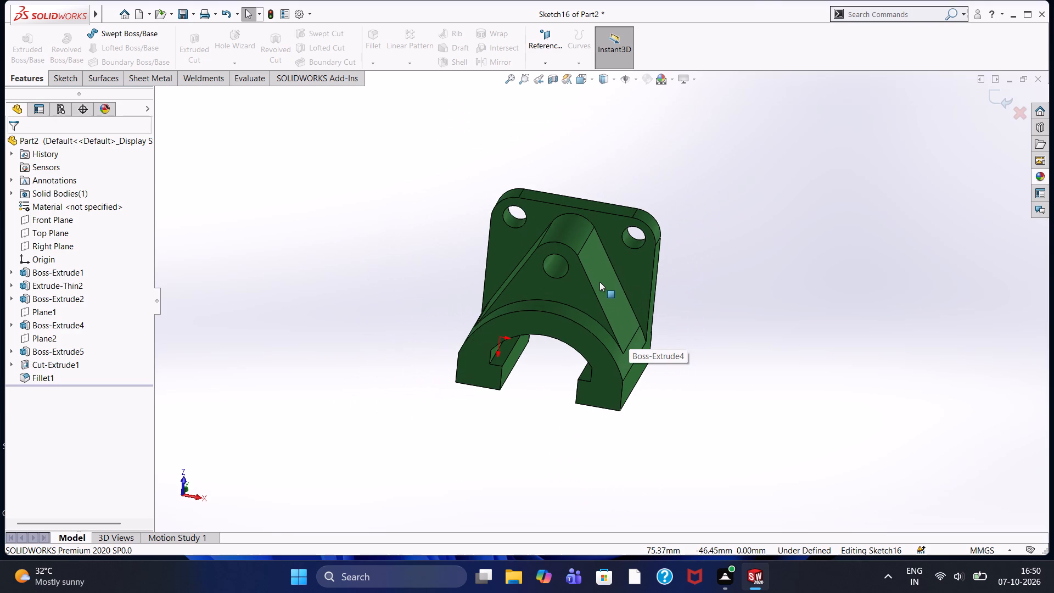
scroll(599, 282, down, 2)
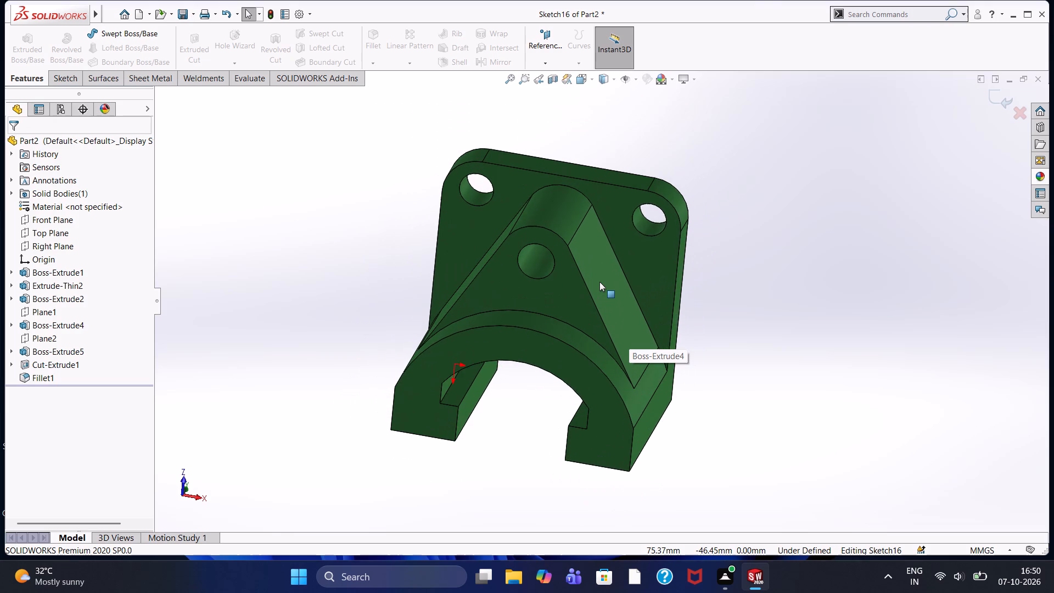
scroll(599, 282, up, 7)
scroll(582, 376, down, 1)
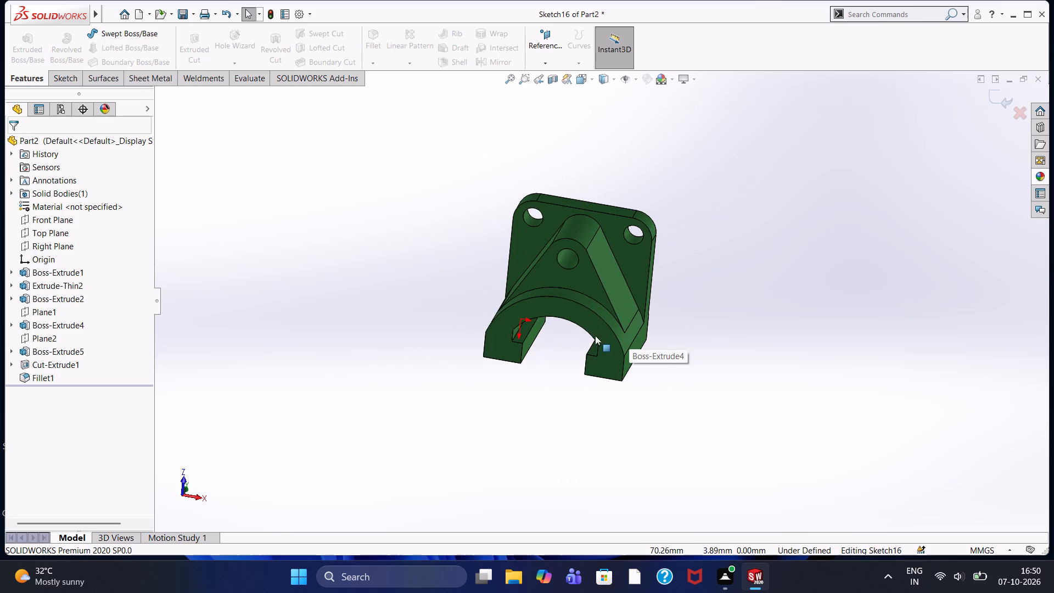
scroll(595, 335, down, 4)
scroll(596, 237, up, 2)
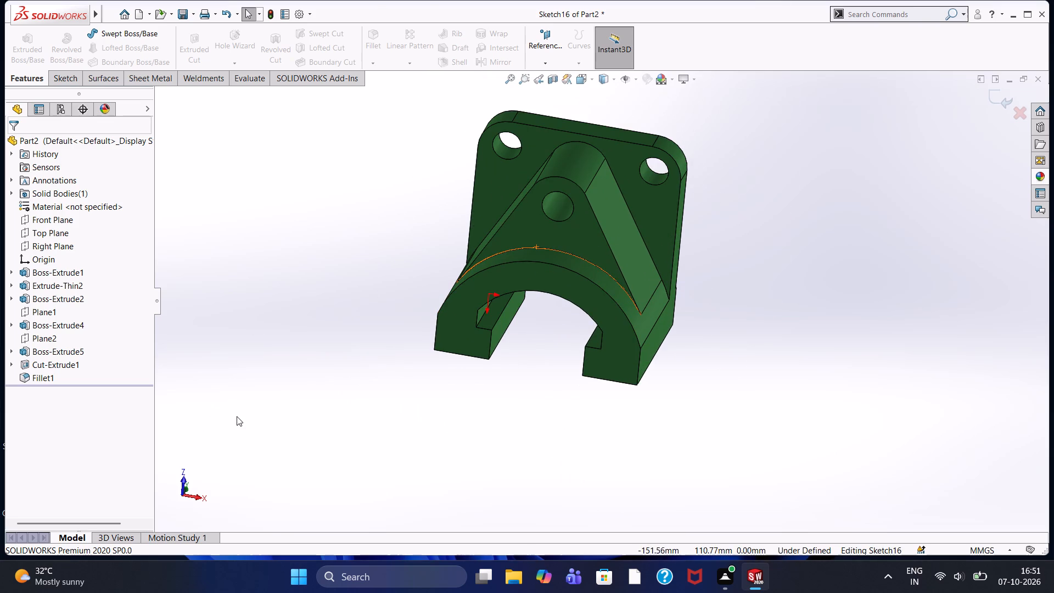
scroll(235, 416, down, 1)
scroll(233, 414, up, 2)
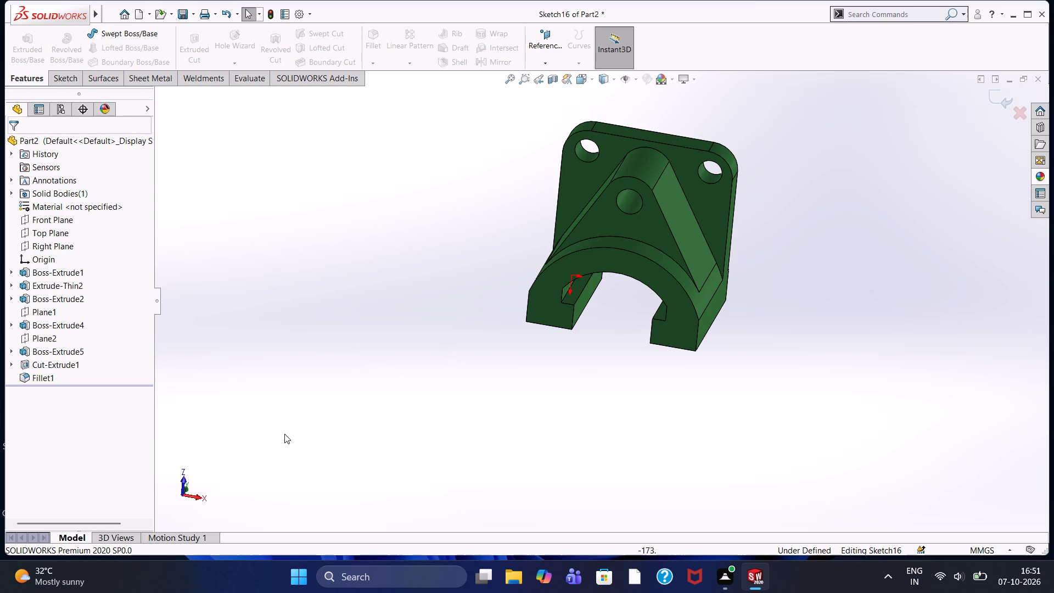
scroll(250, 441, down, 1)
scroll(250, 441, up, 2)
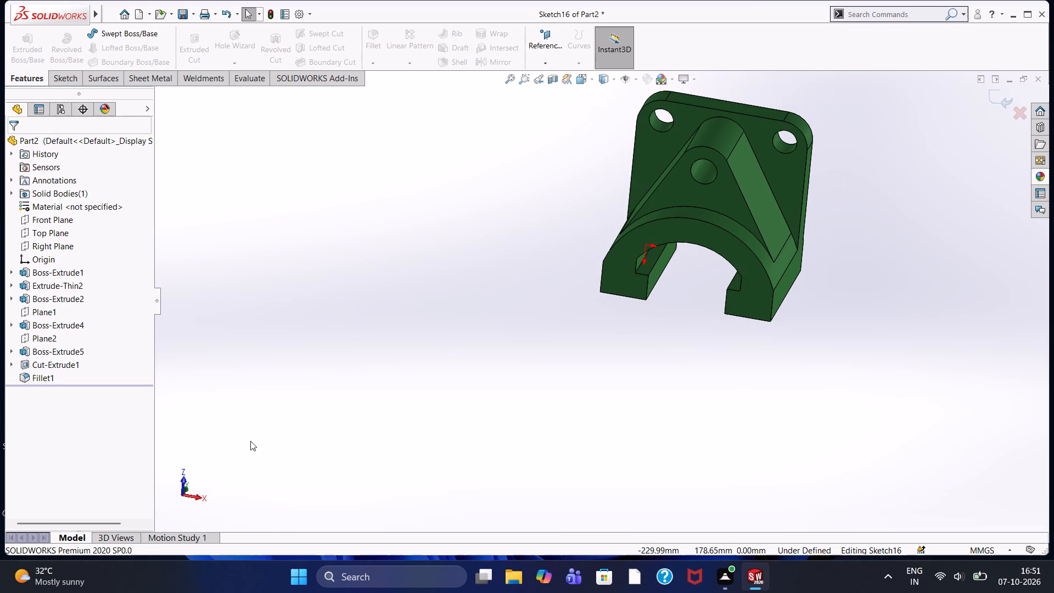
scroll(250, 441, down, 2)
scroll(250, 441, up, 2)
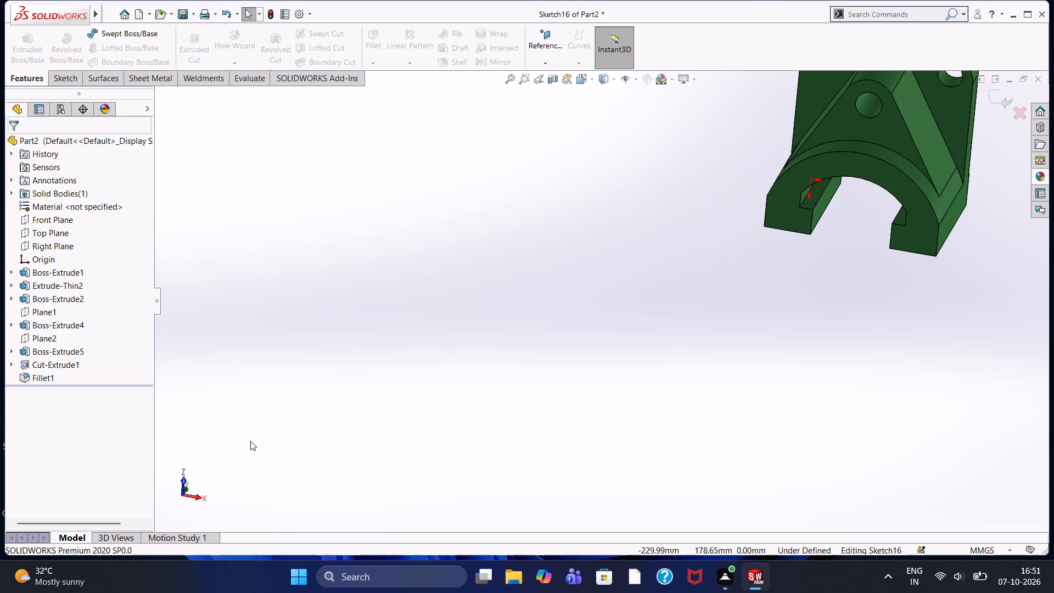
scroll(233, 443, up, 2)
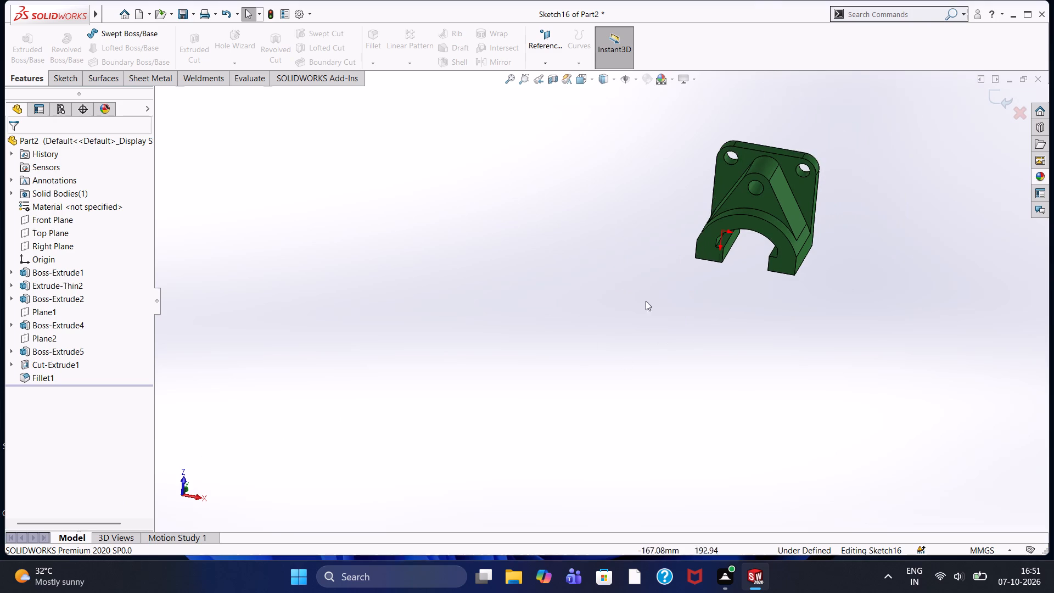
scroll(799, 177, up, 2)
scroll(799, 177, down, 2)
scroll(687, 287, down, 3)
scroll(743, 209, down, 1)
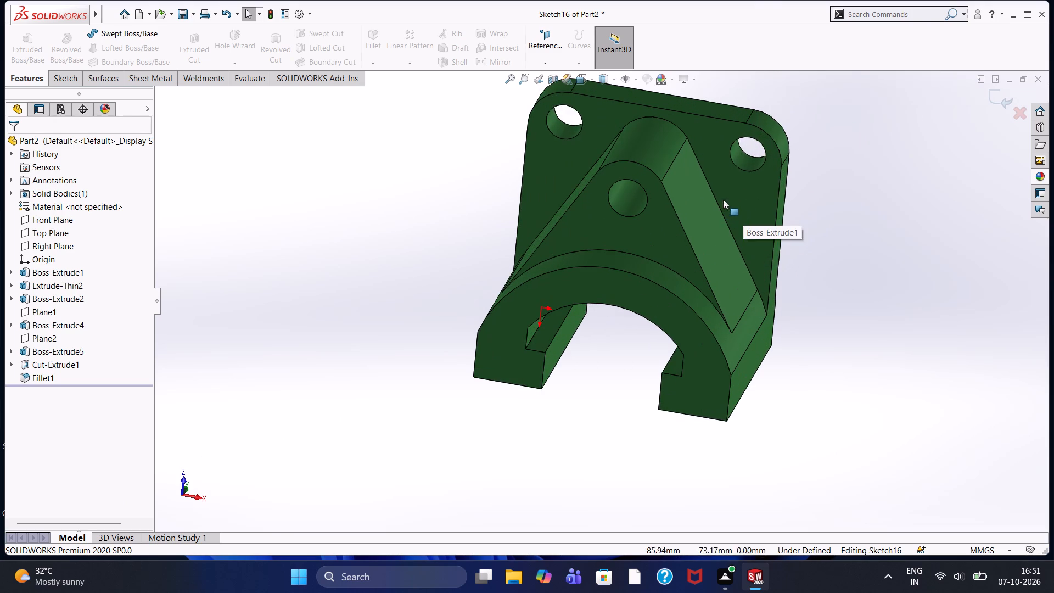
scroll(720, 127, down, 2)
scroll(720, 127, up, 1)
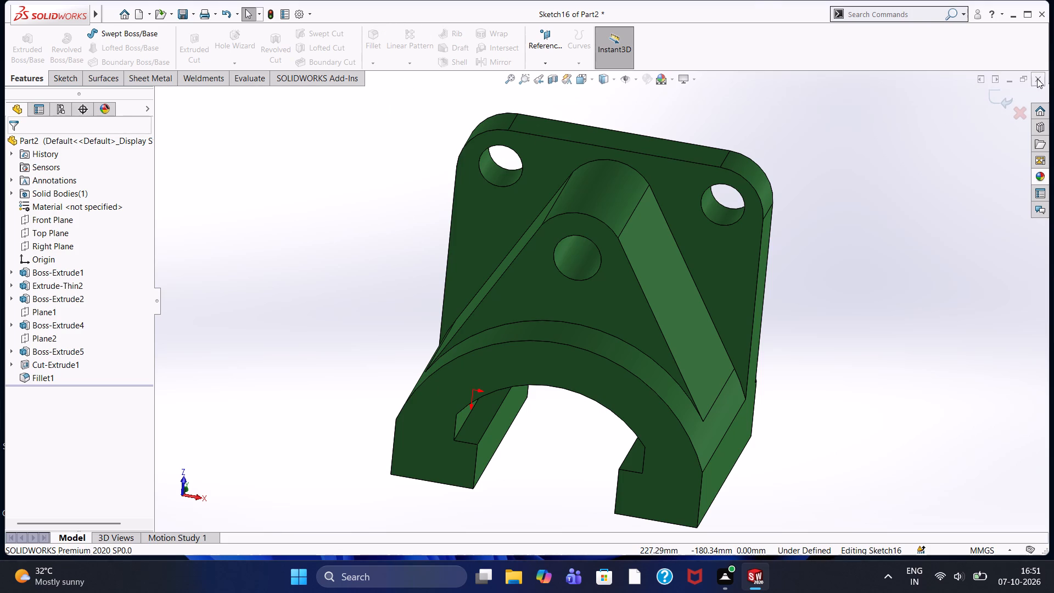
Exit the open sketch without adding any geometry.
drag(1008, 99, 1010, 93)
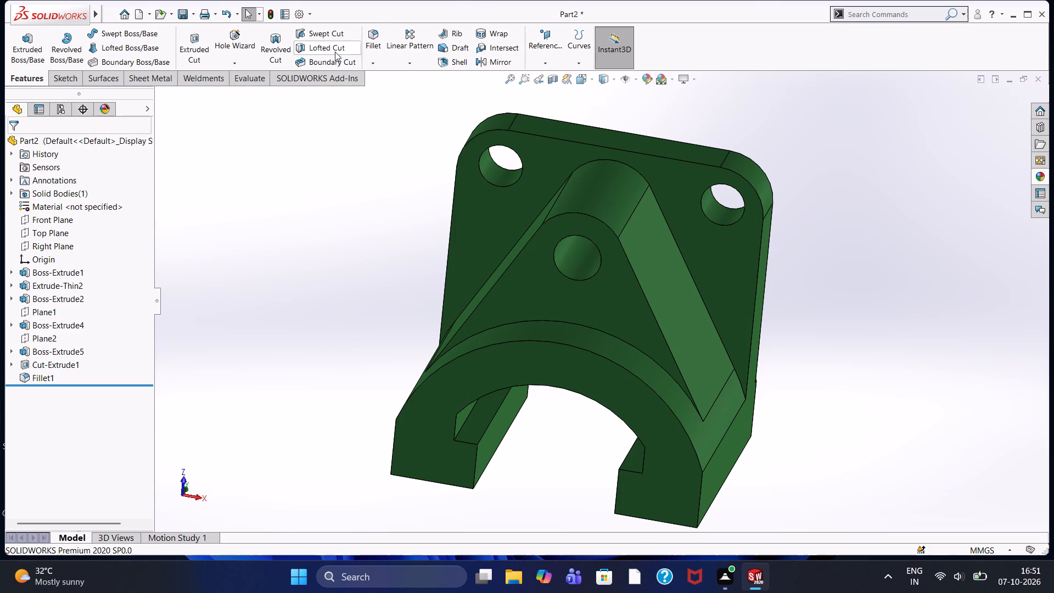
Fillet one mounting hole's front edge, the other mounting hole's inner face and the boss hole's front edge with a 1 mm radius.
click(361, 37)
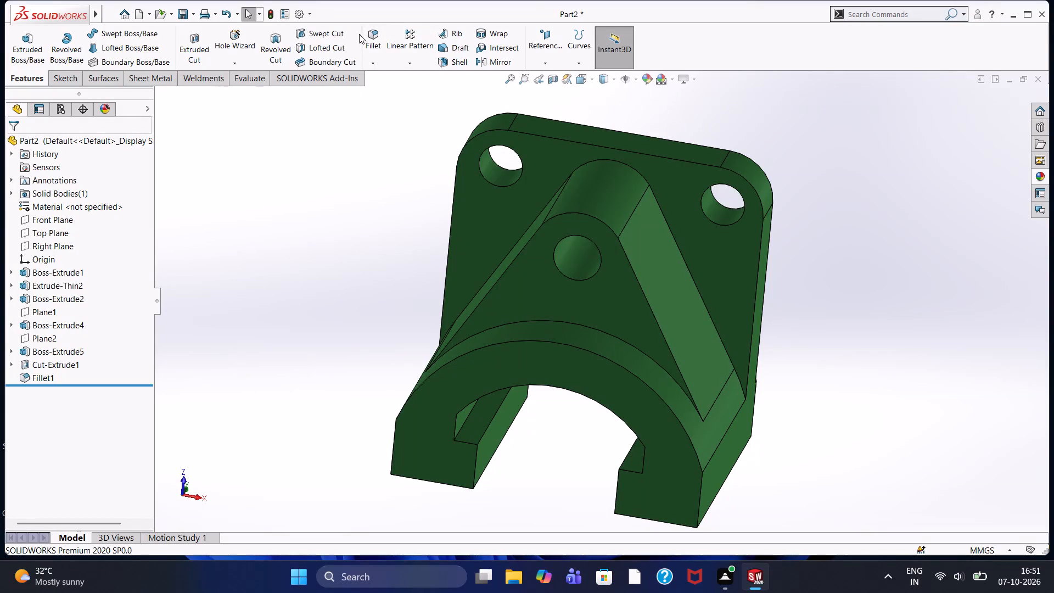
drag(372, 29, 390, 38)
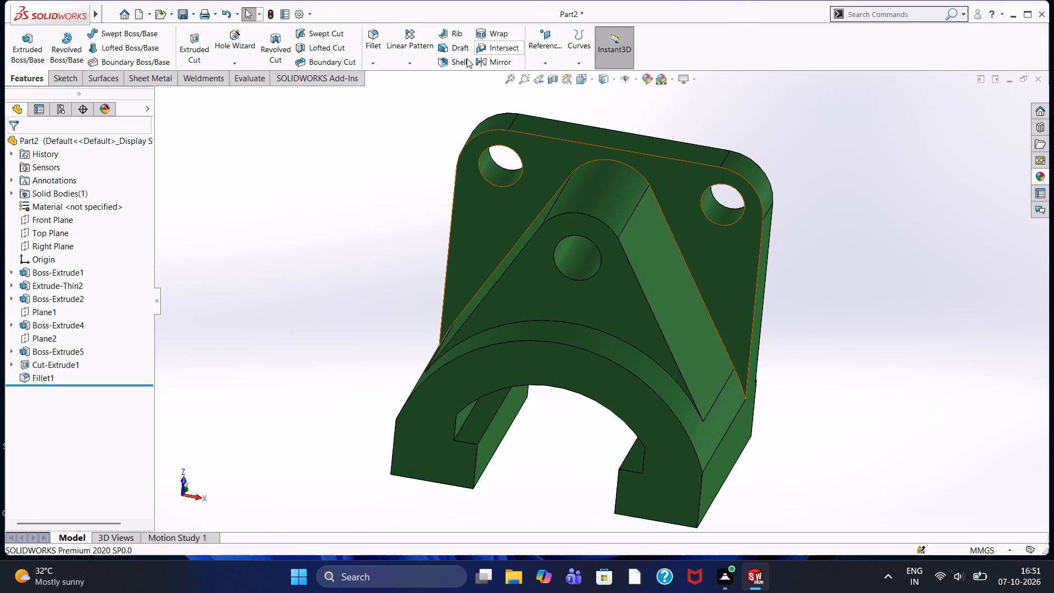
click(372, 35)
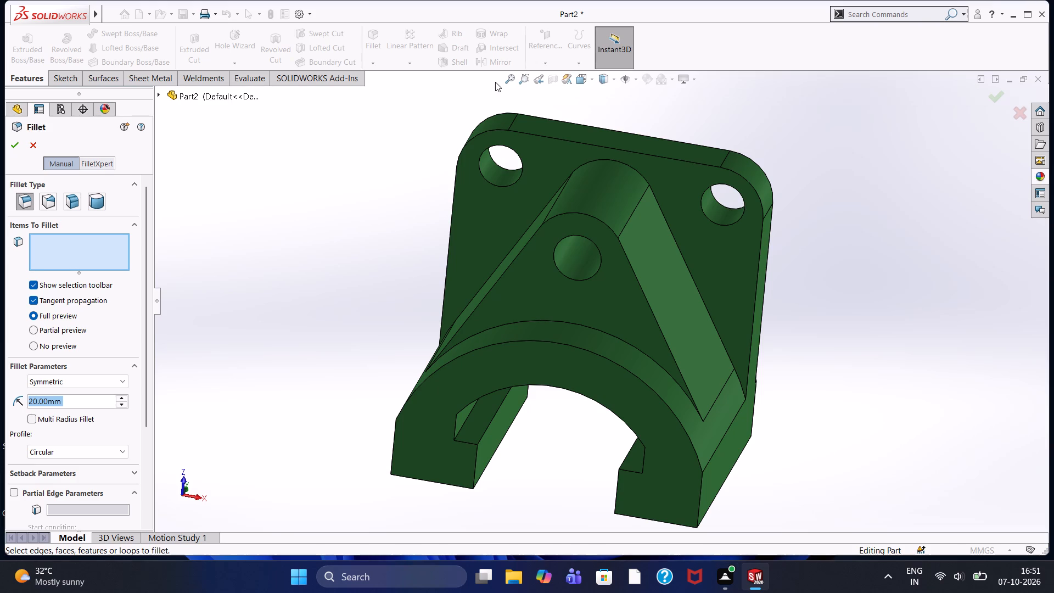
key(1)
key(Return)
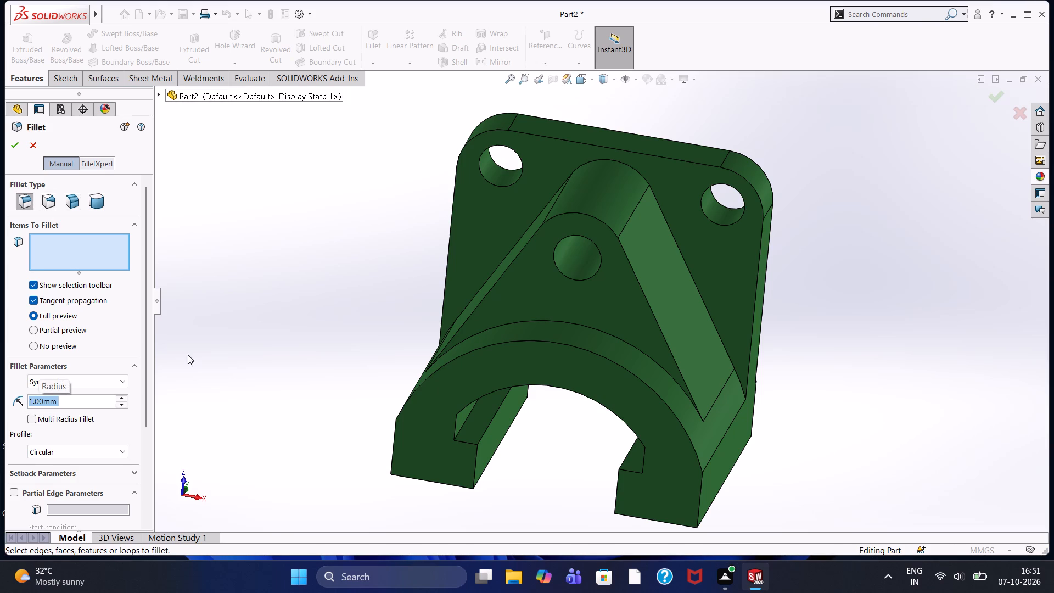
click(479, 158)
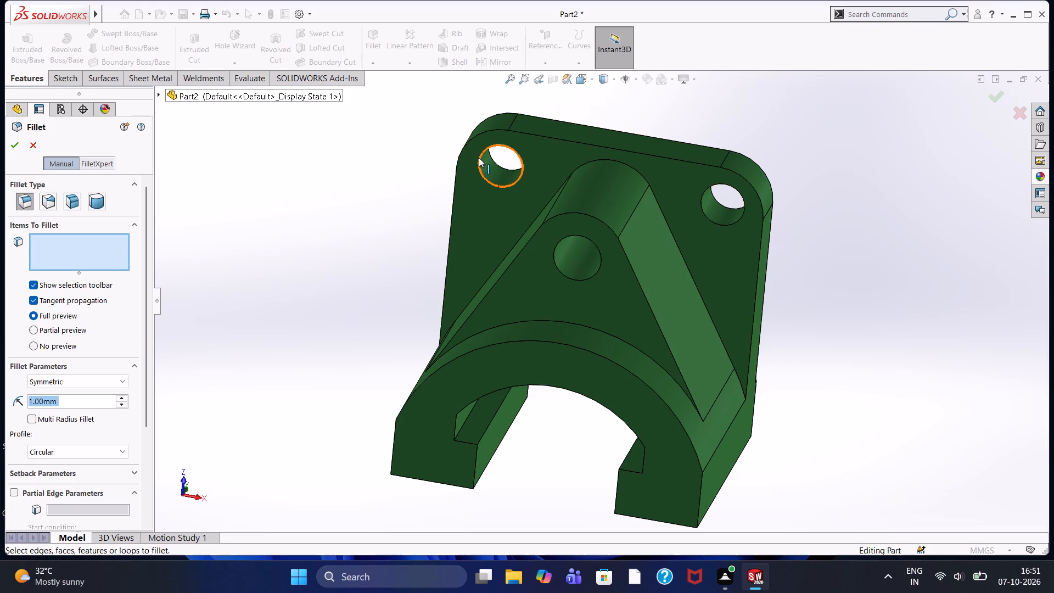
click(744, 209)
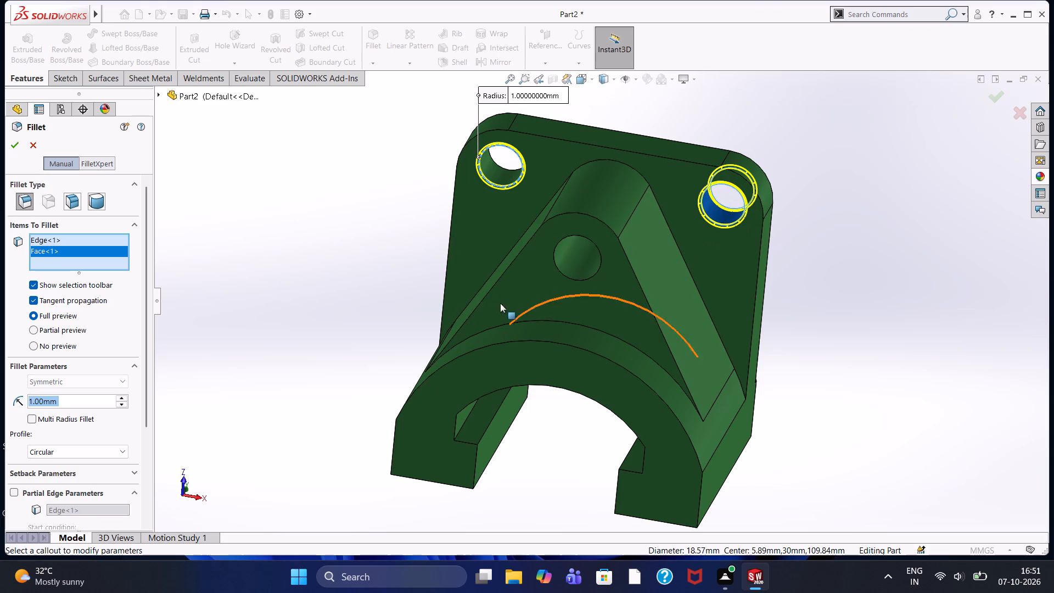
click(563, 237)
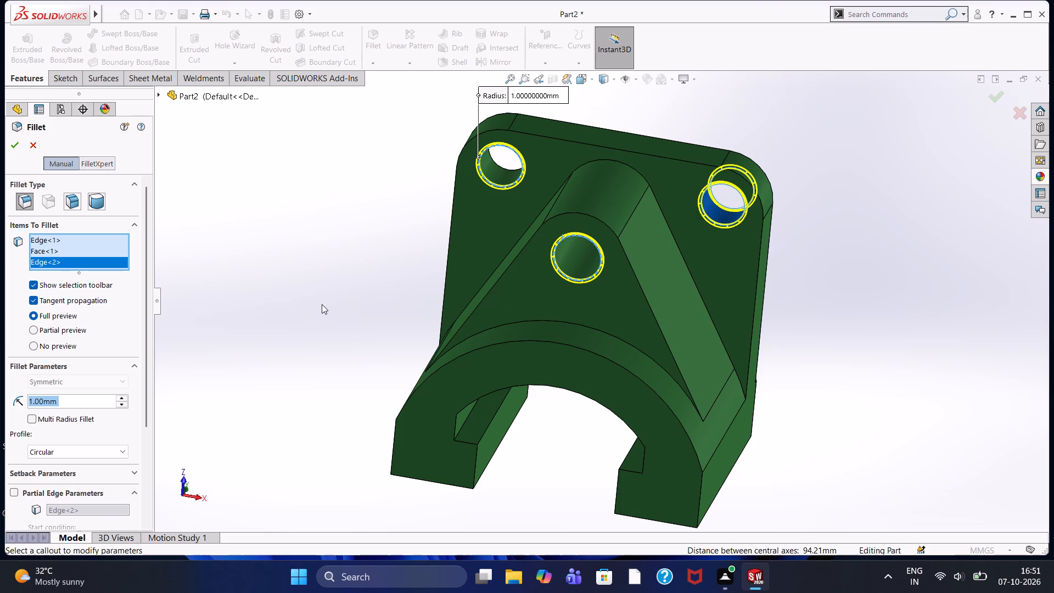
click(19, 147)
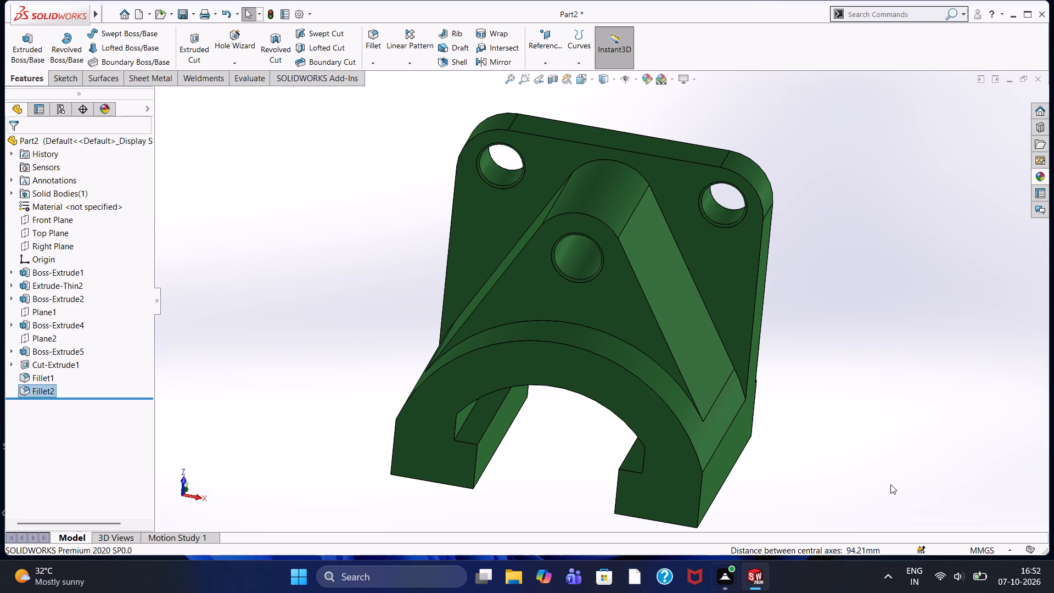
Add a 1 mm fillet to the remaining sharp mounting-hole edge on the back of the plate.
middle_drag(326, 267, 411, 485)
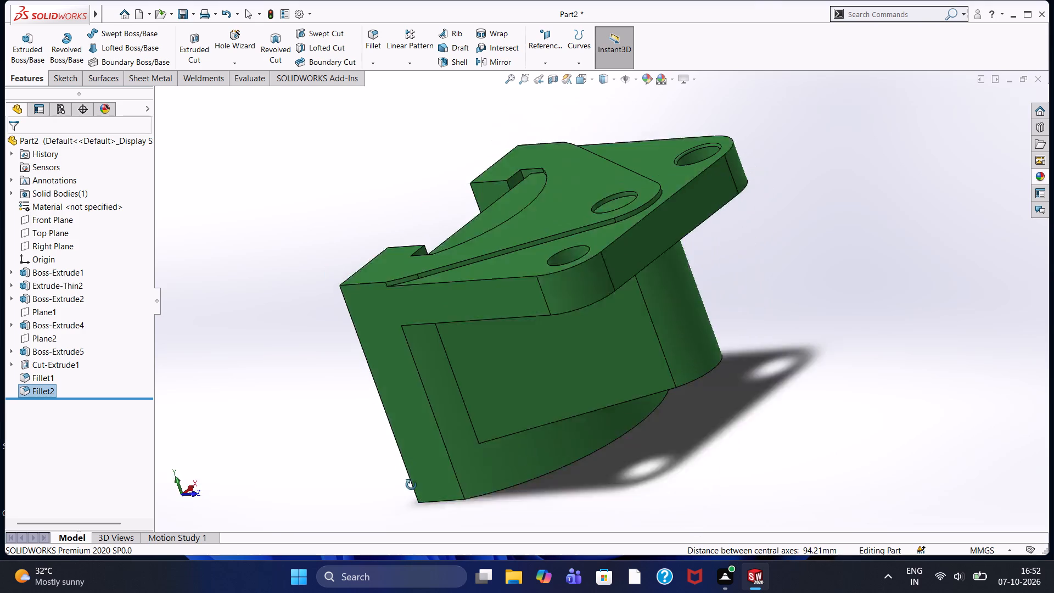
middle_drag(411, 485, 426, 501)
middle_drag(402, 198, 399, 197)
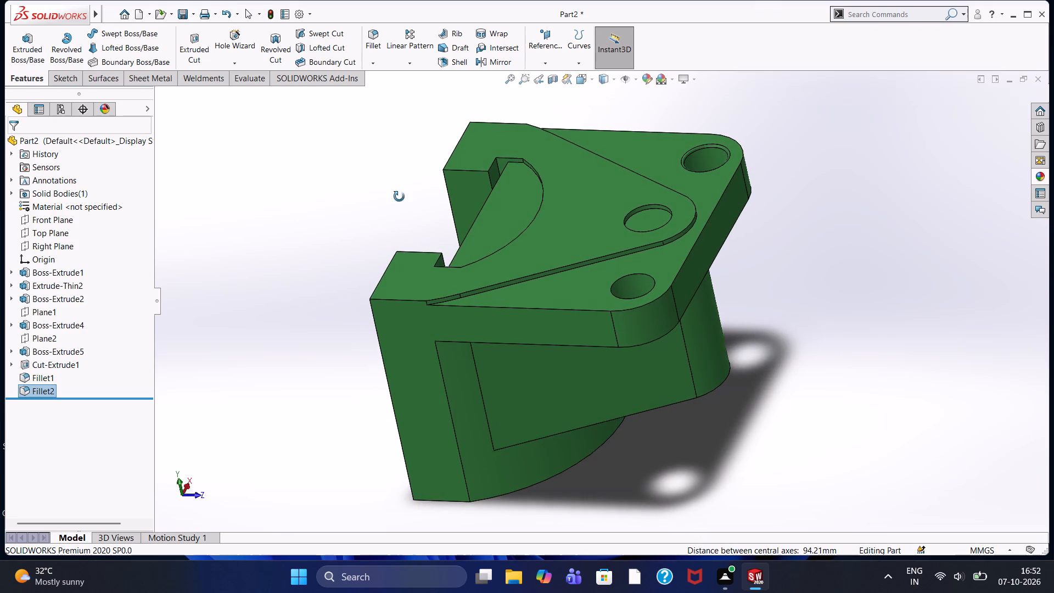
middle_drag(399, 197, 327, 179)
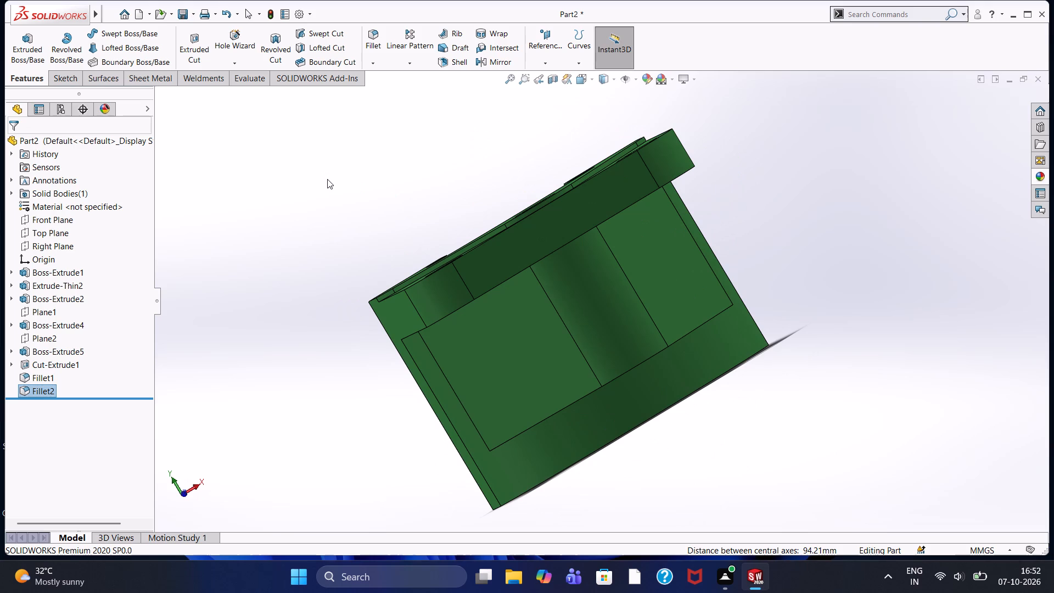
middle_drag(444, 171, 395, 280)
scroll(444, 171, up, 1)
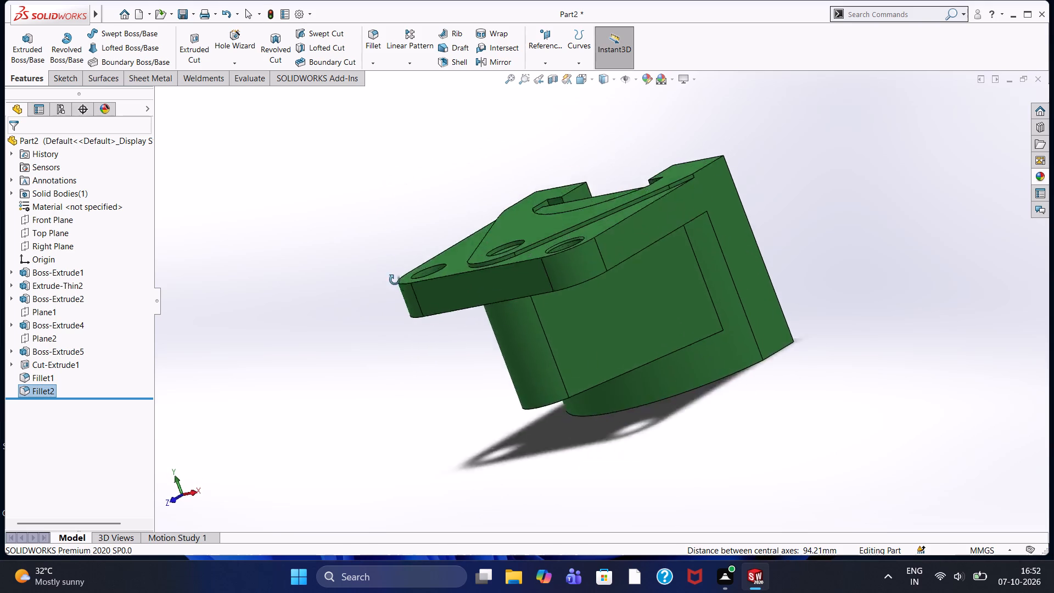
middle_drag(395, 280, 594, 400)
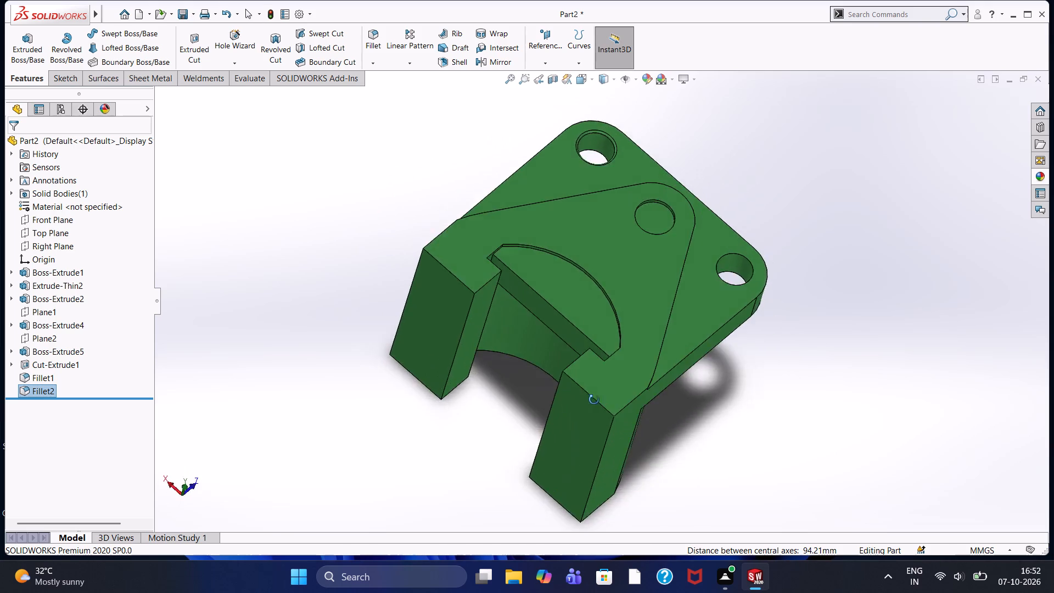
middle_drag(594, 400, 554, 585)
scroll(687, 354, down, 2)
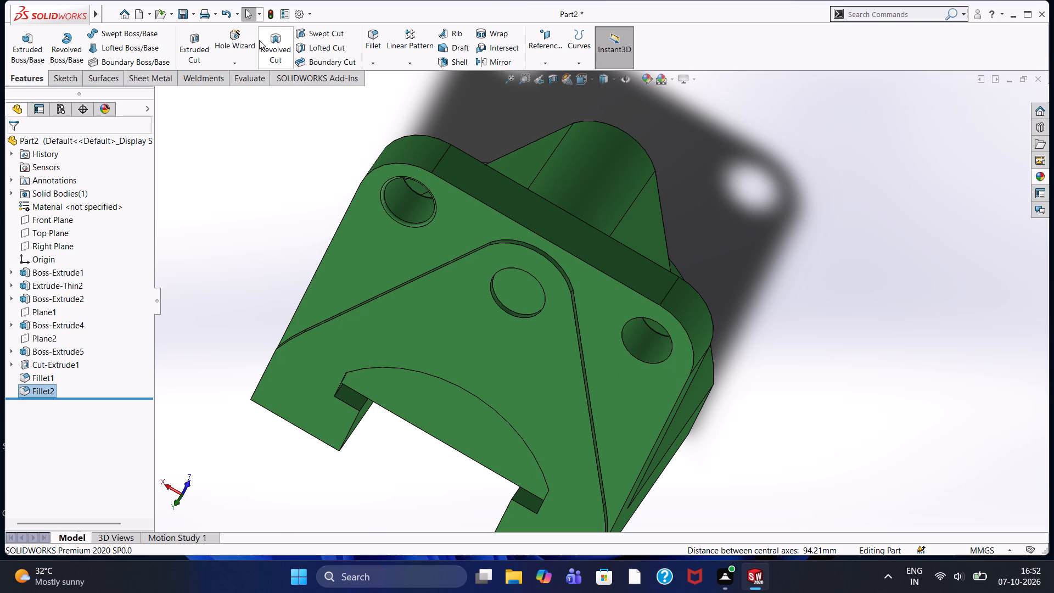
click(372, 47)
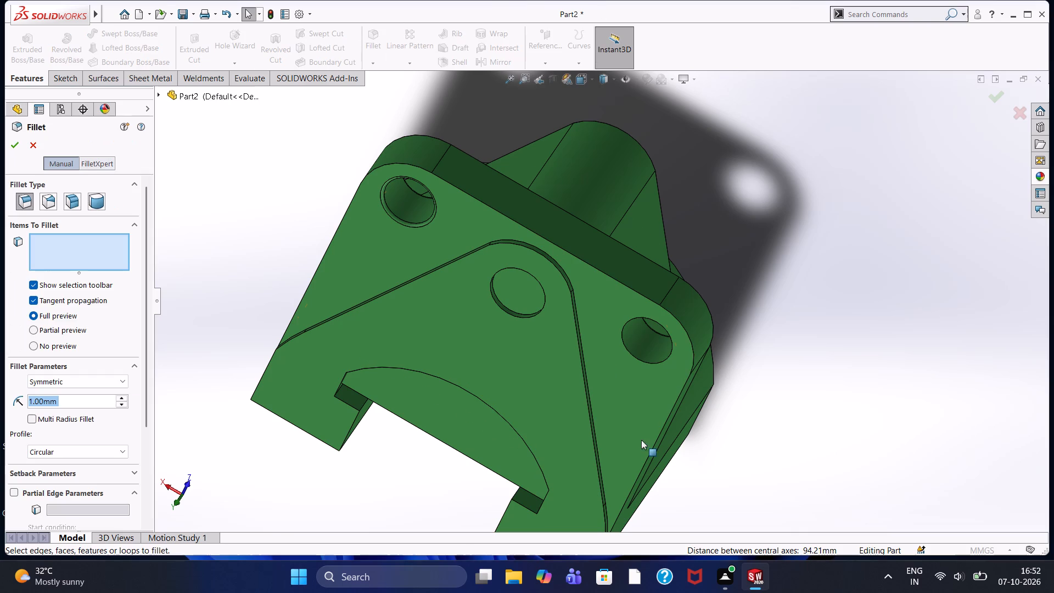
click(631, 319)
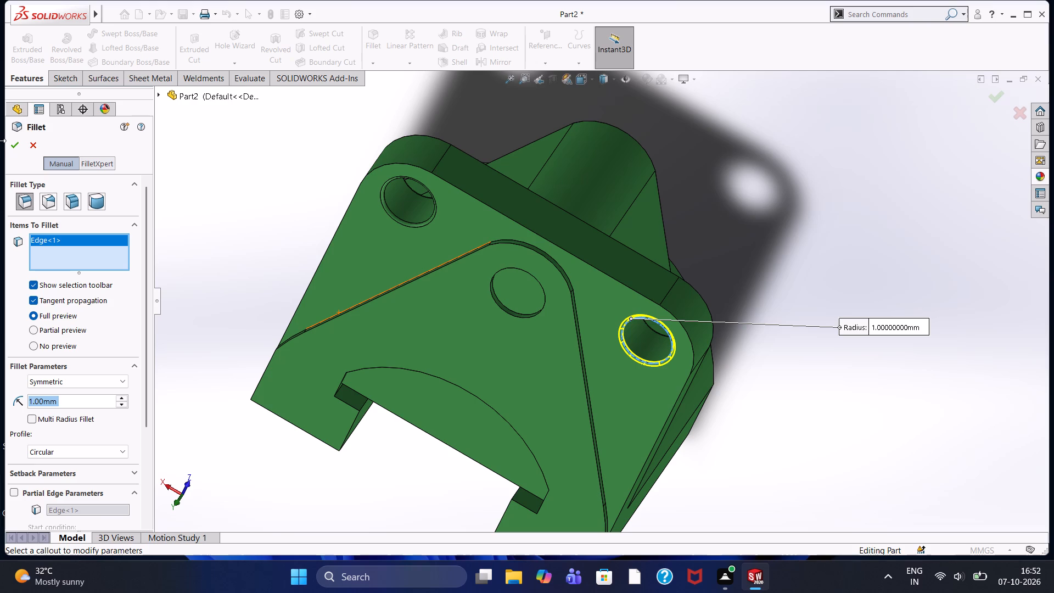
click(21, 144)
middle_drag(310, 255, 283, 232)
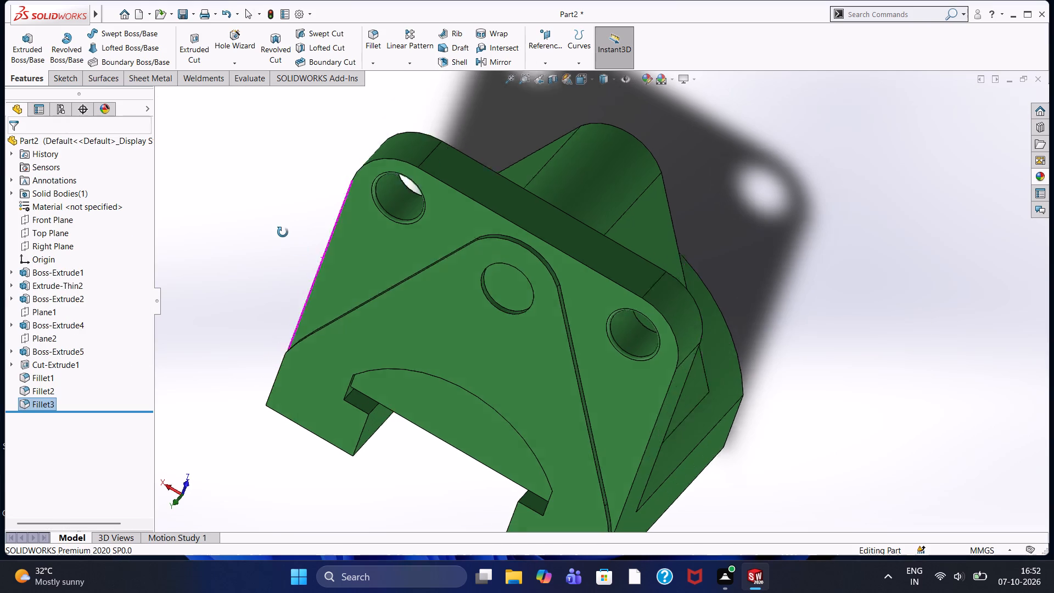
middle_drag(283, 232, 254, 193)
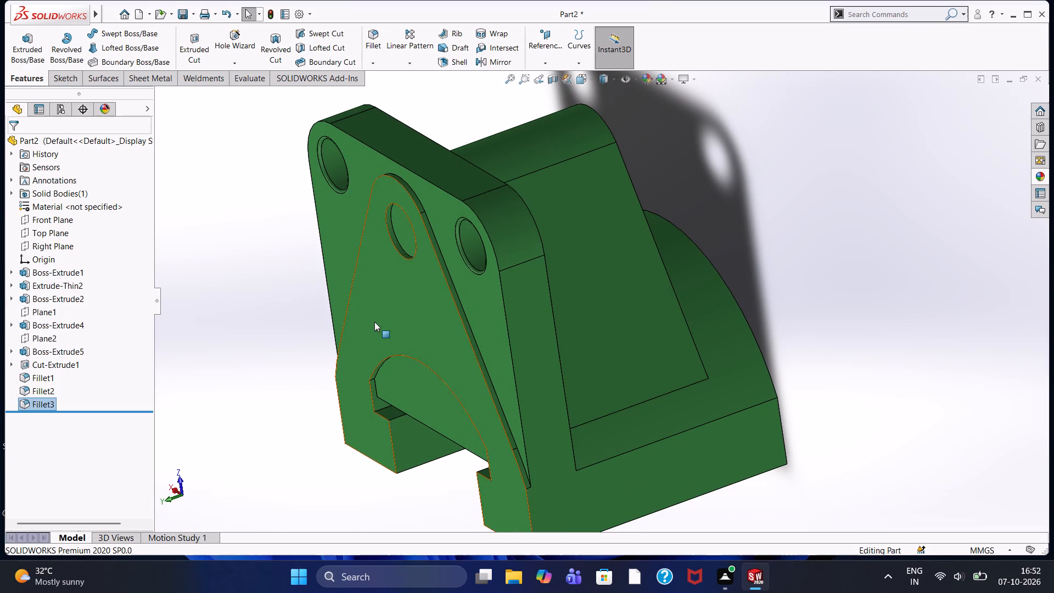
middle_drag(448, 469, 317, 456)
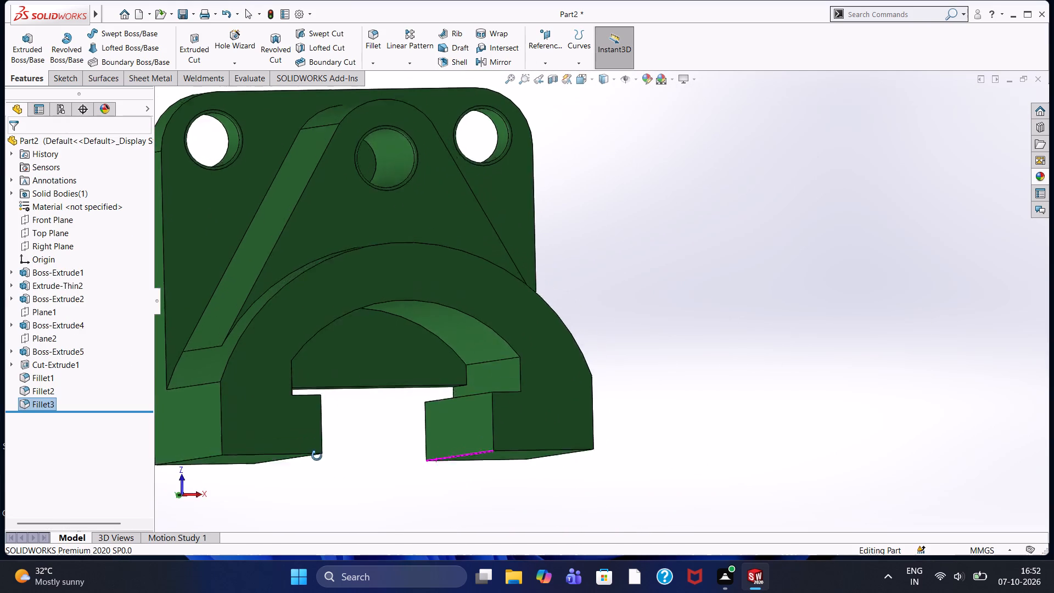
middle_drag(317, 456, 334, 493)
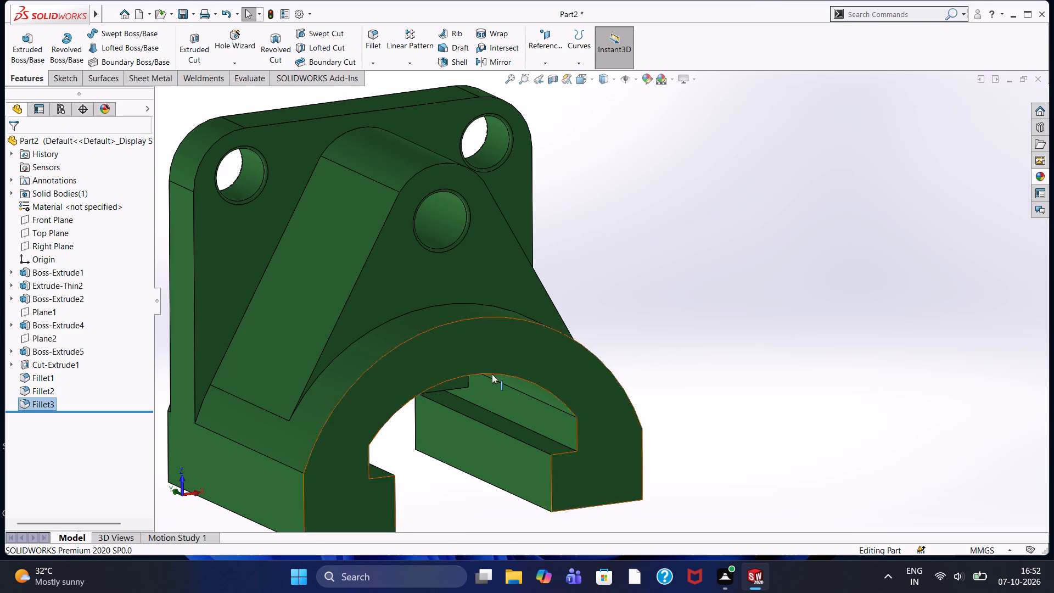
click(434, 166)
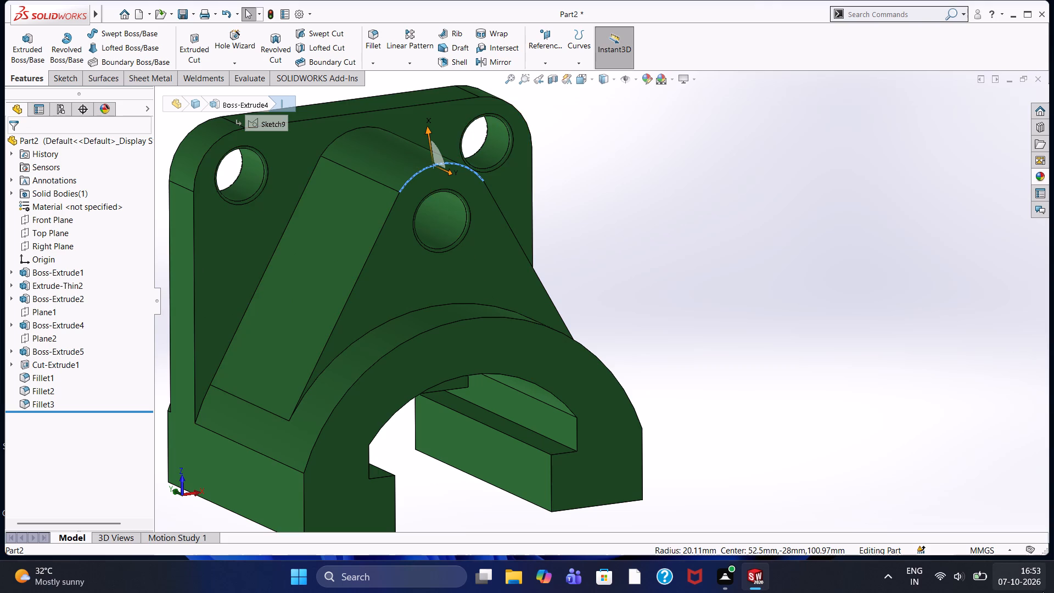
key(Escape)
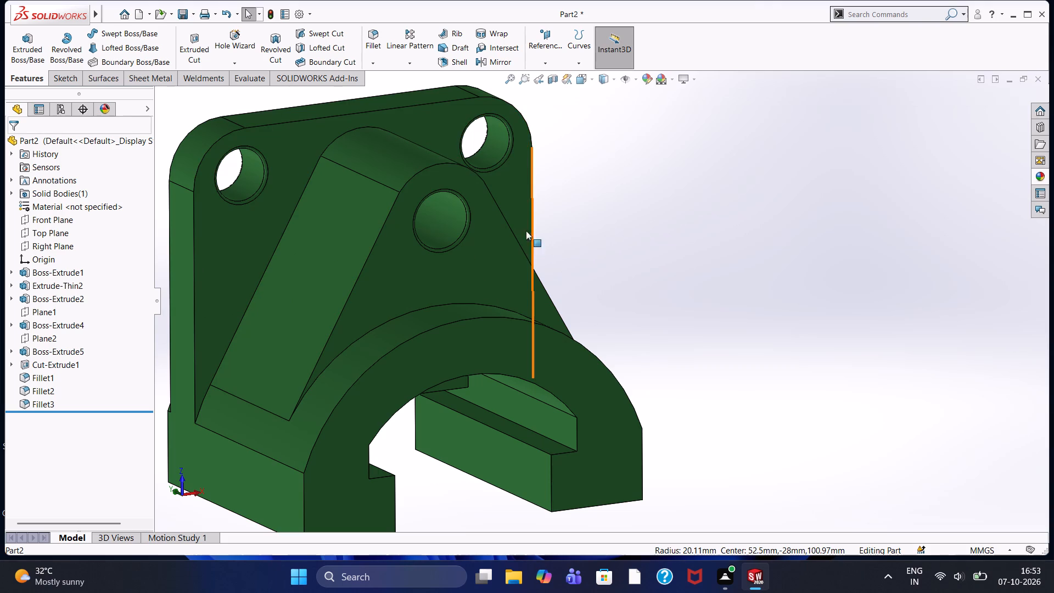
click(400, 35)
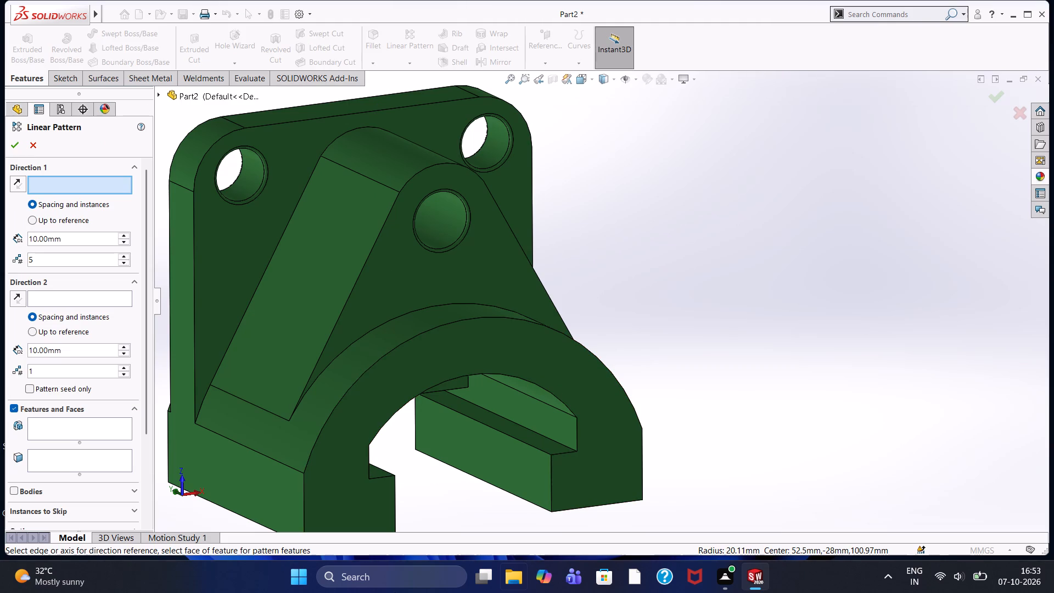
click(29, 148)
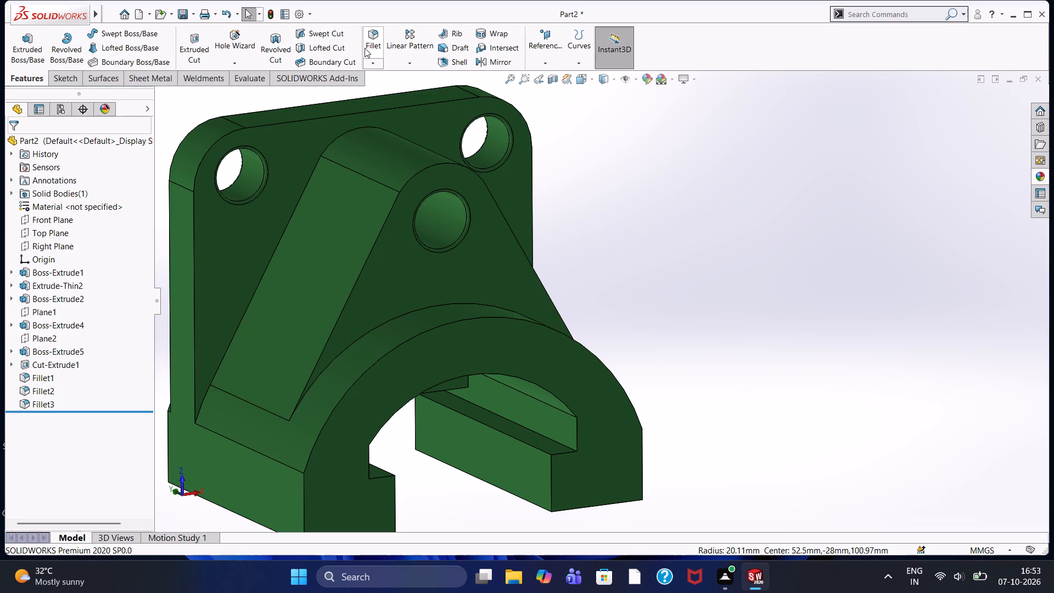
Fillet the sloped boss's front outline, both slanted edges and the rounded top edge, with a 1 mm radius.
click(365, 48)
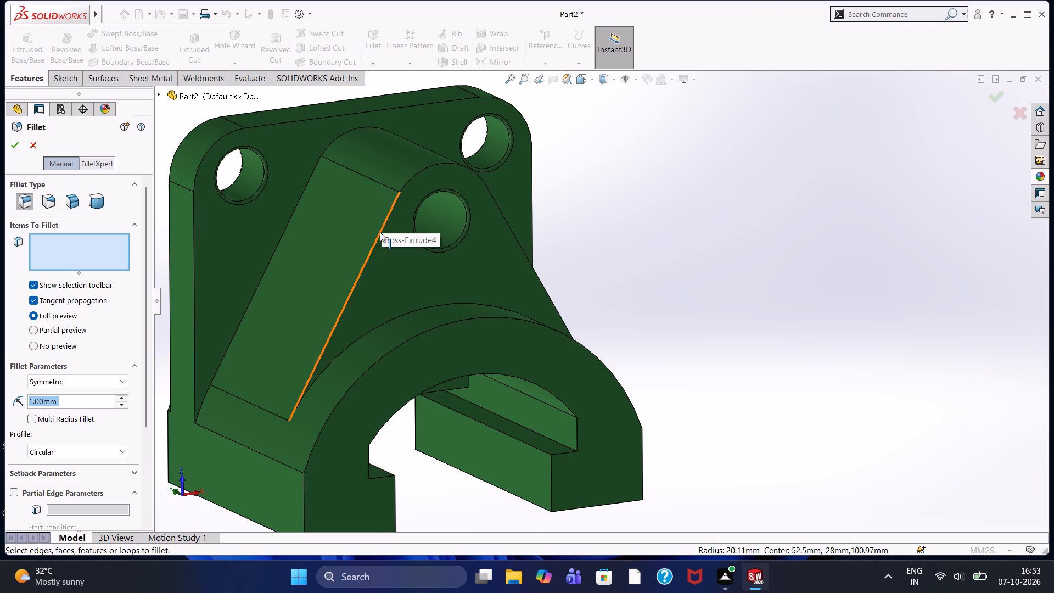
click(357, 283)
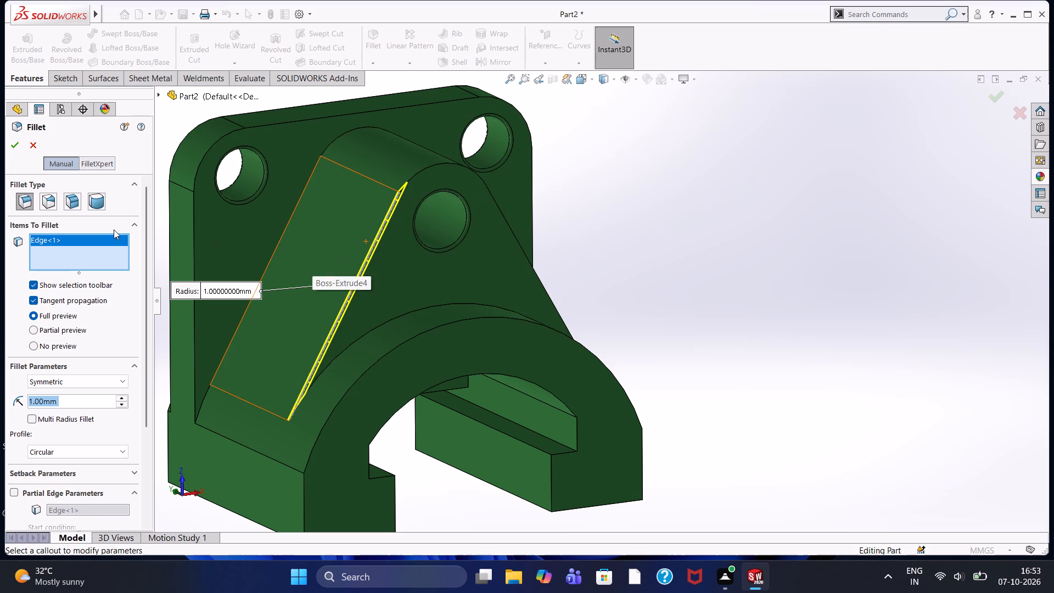
click(417, 172)
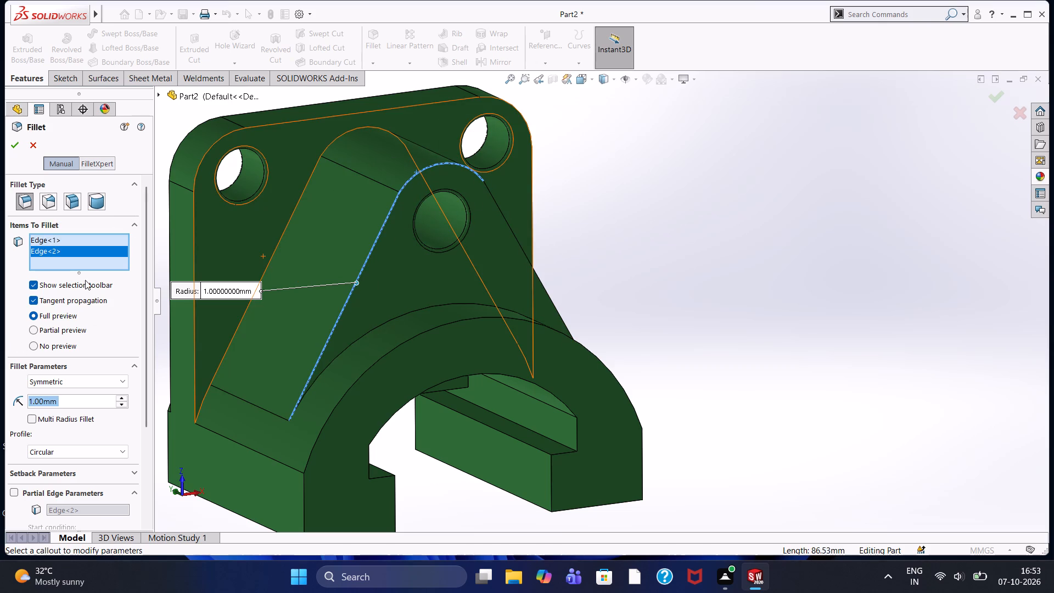
right_click(83, 250)
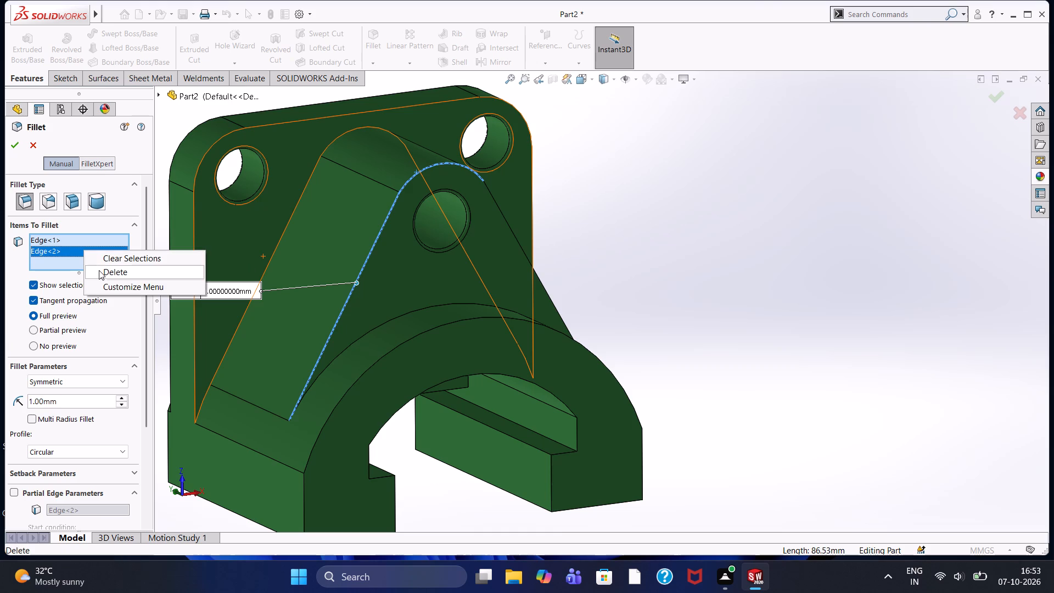
click(99, 270)
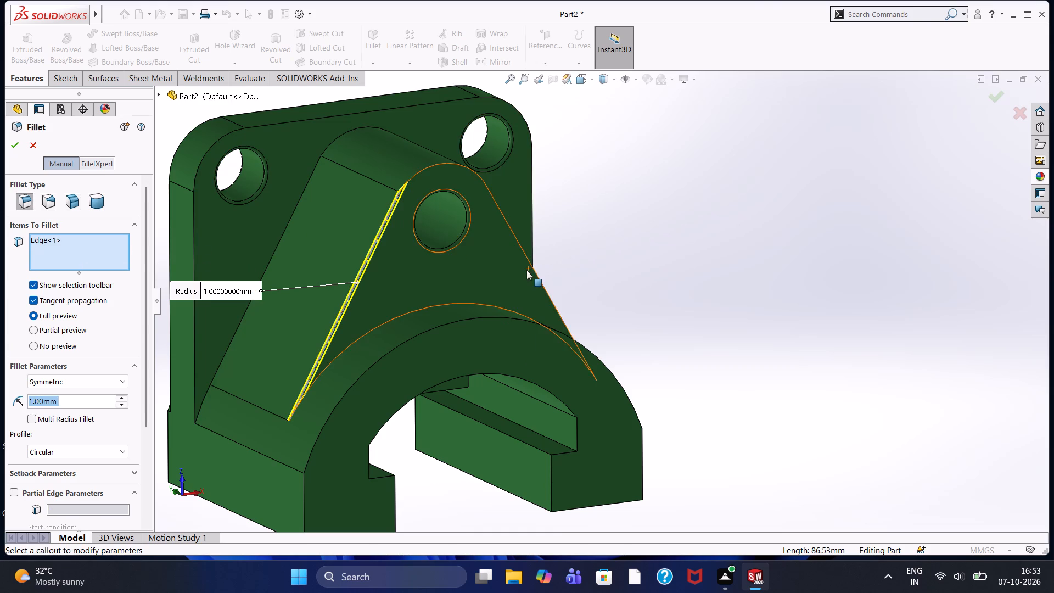
click(530, 265)
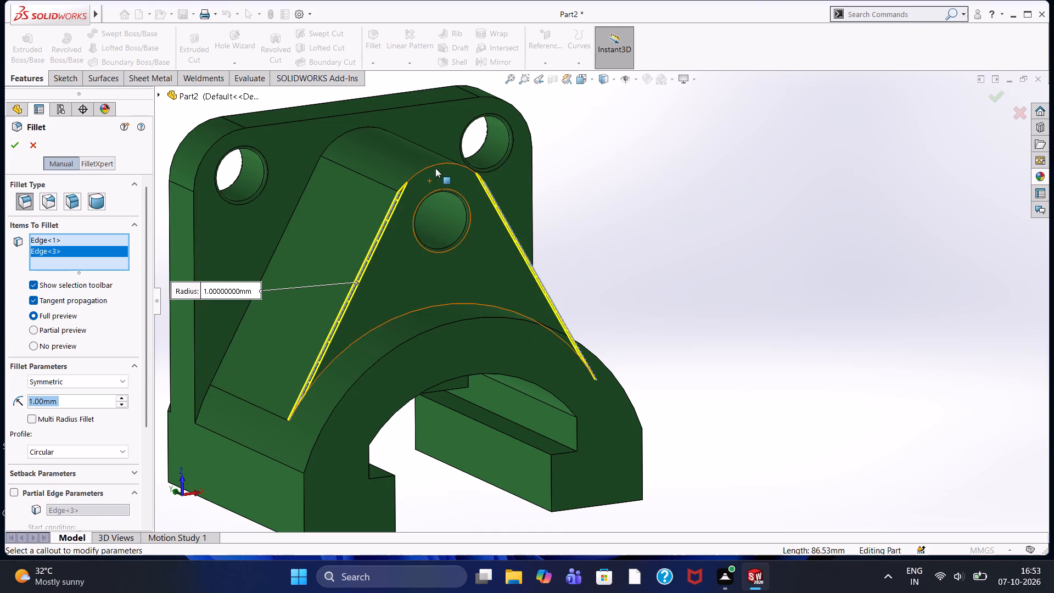
click(436, 165)
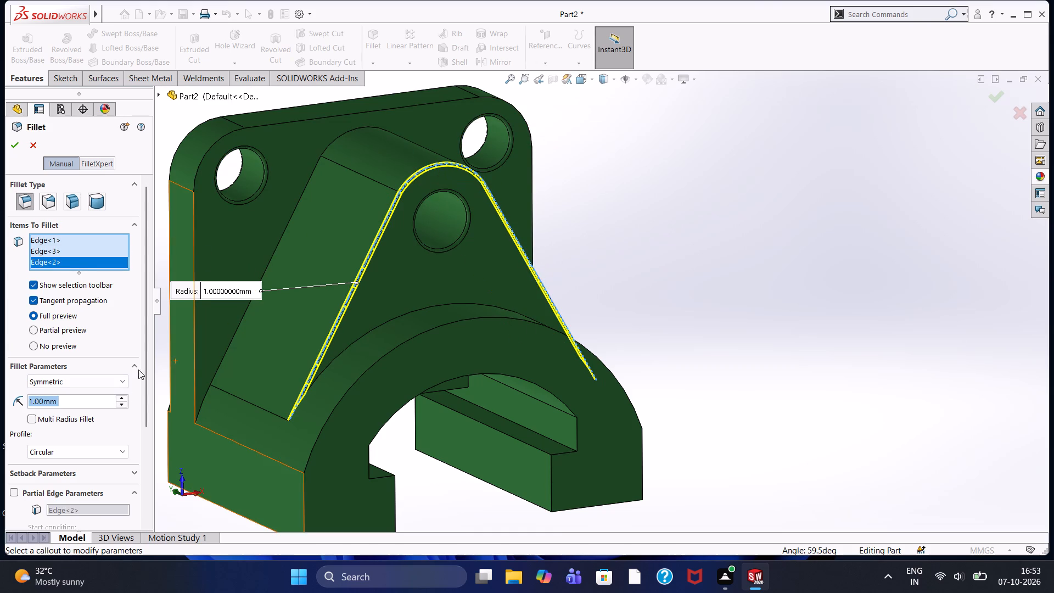
click(229, 392)
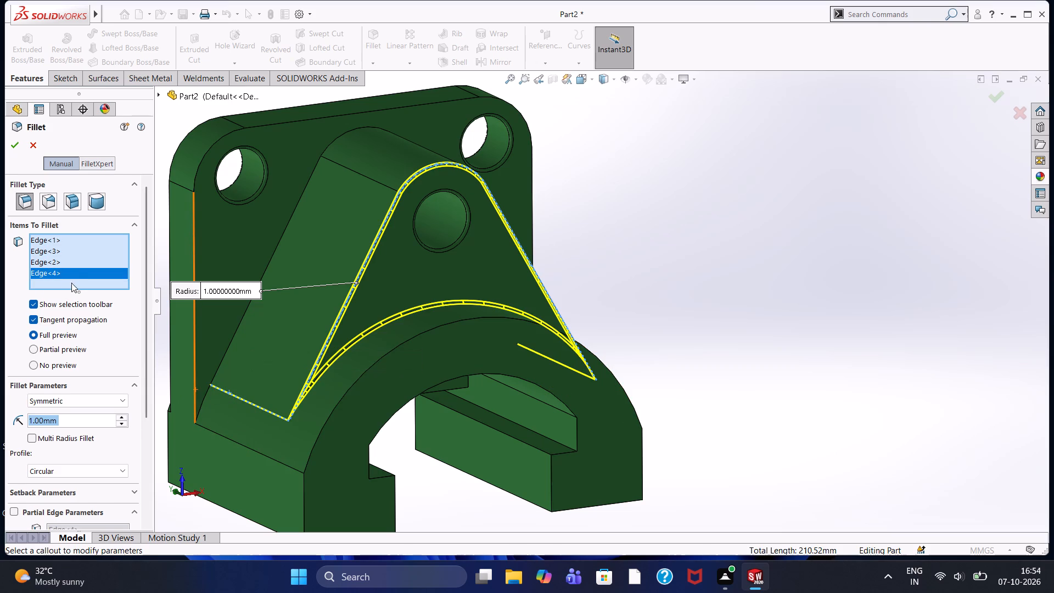
right_click(79, 270)
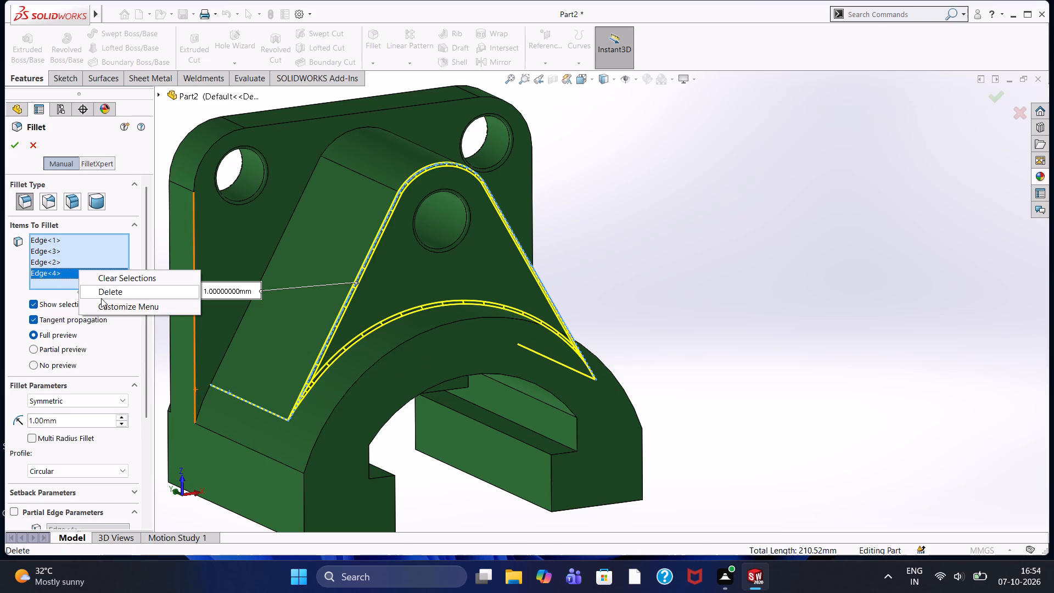
click(103, 293)
click(9, 147)
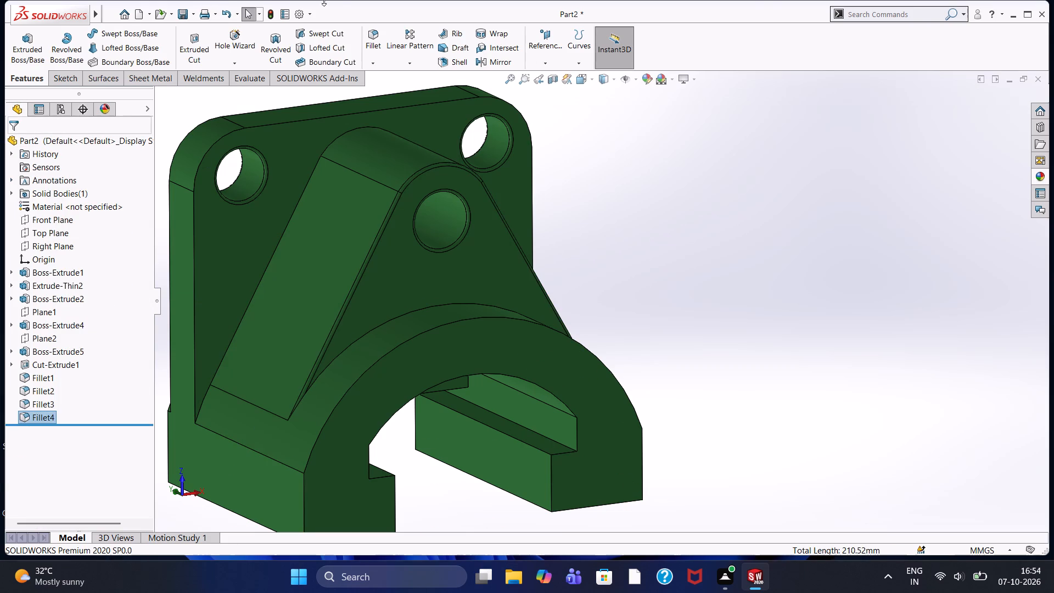
Fillet the two long edges where the base's arched top meets its vertical side faces with a 10 mm radius.
click(369, 50)
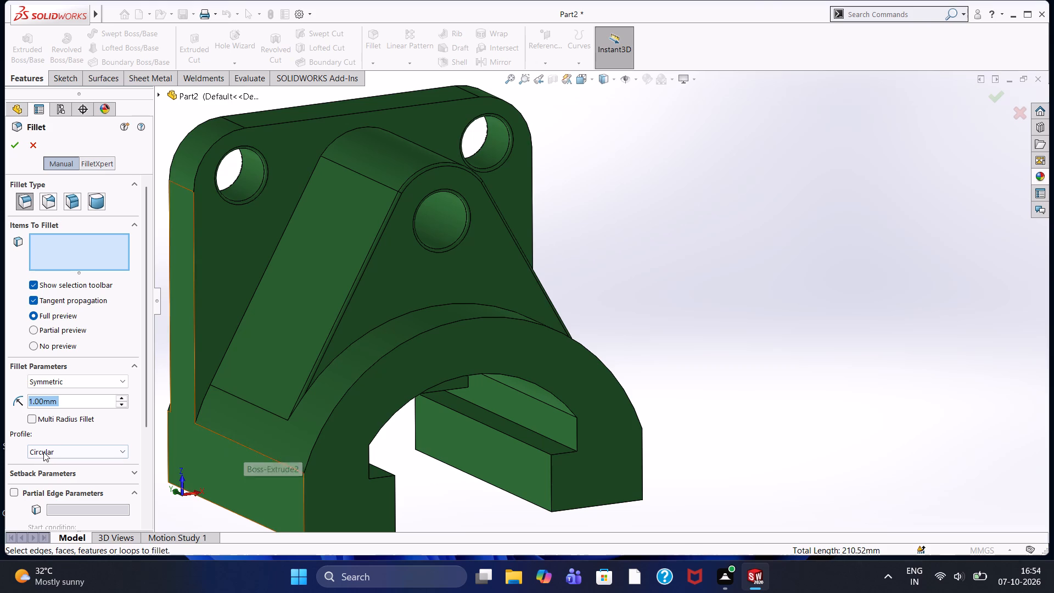
key(5)
key(Return)
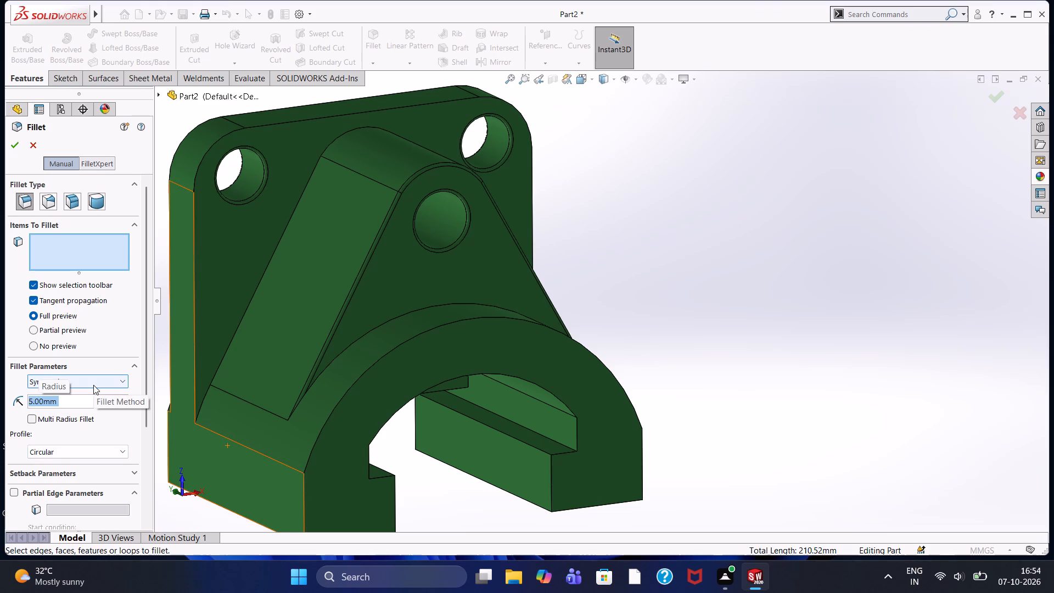
click(237, 444)
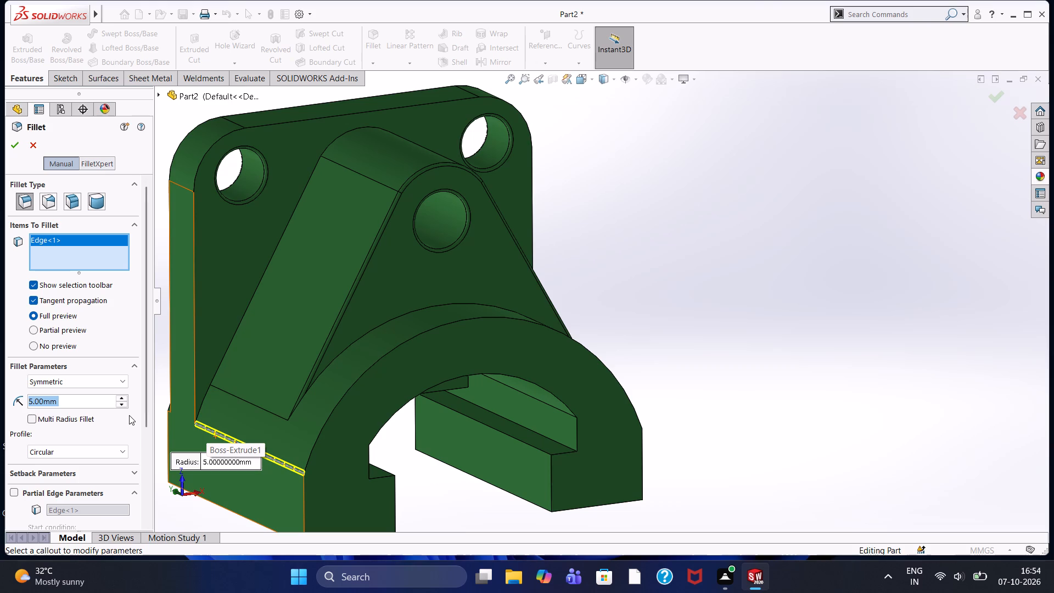
text(10)
key(Return)
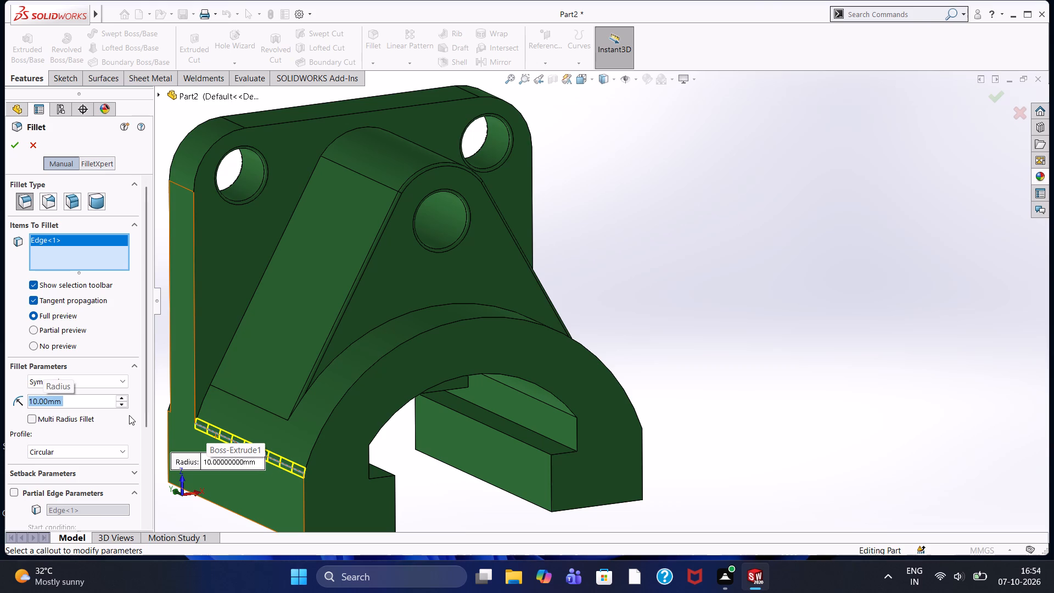
middle_drag(718, 433, 692, 463)
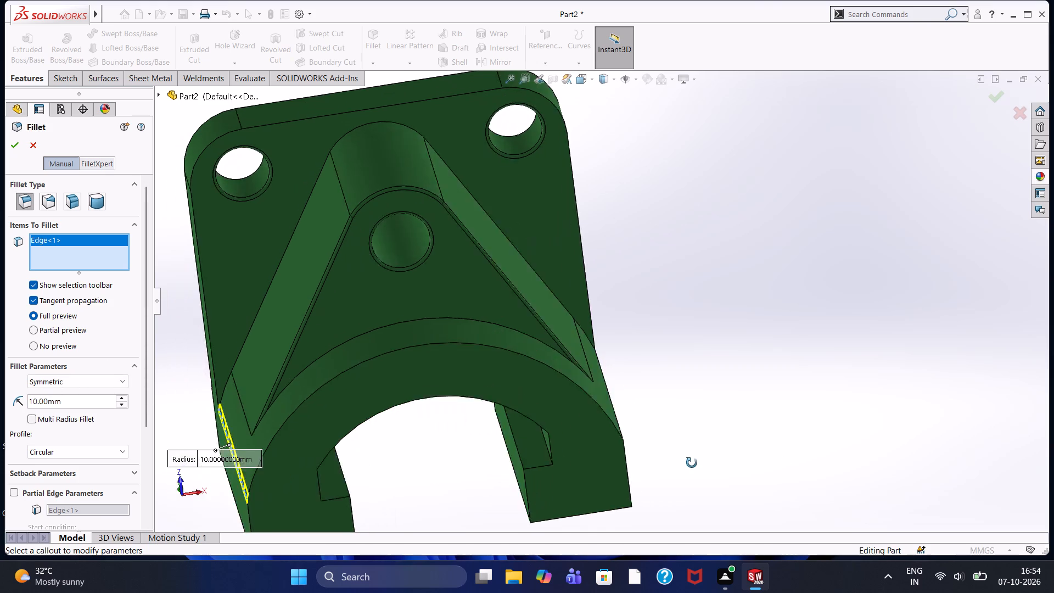
middle_drag(692, 463, 657, 513)
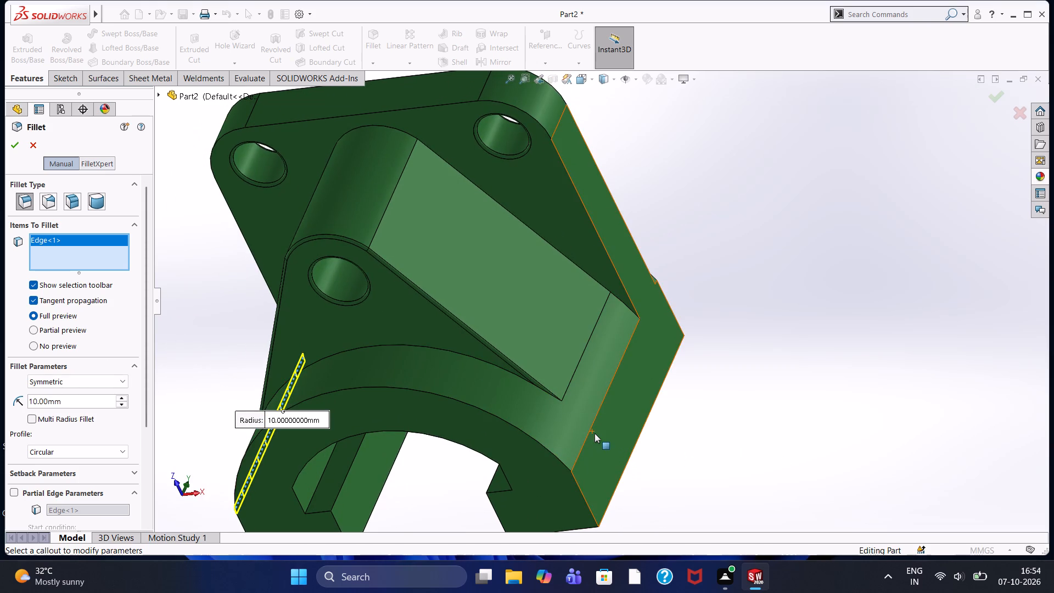
click(595, 424)
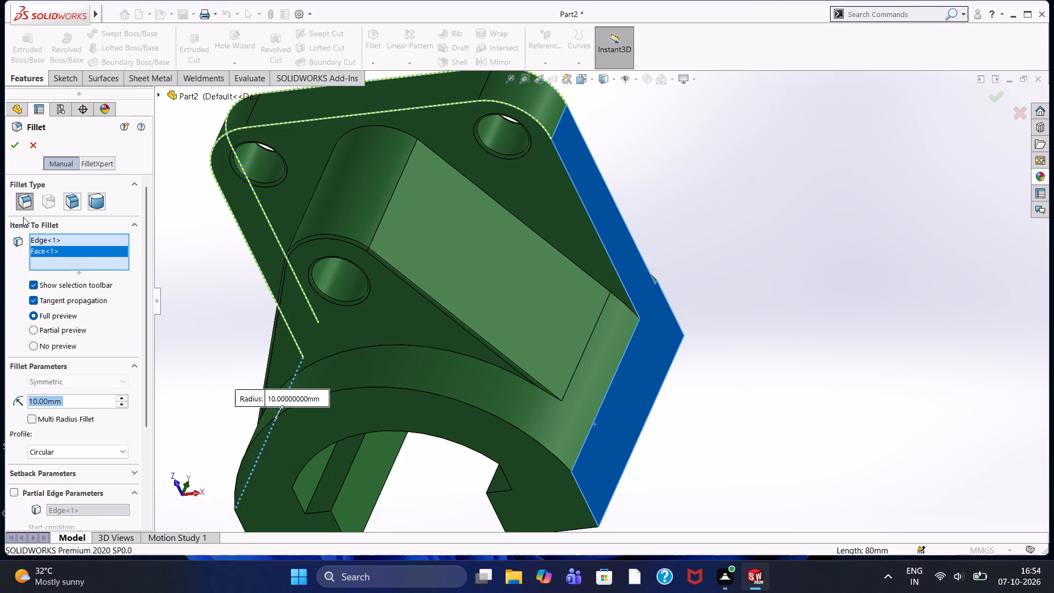
right_click(65, 253)
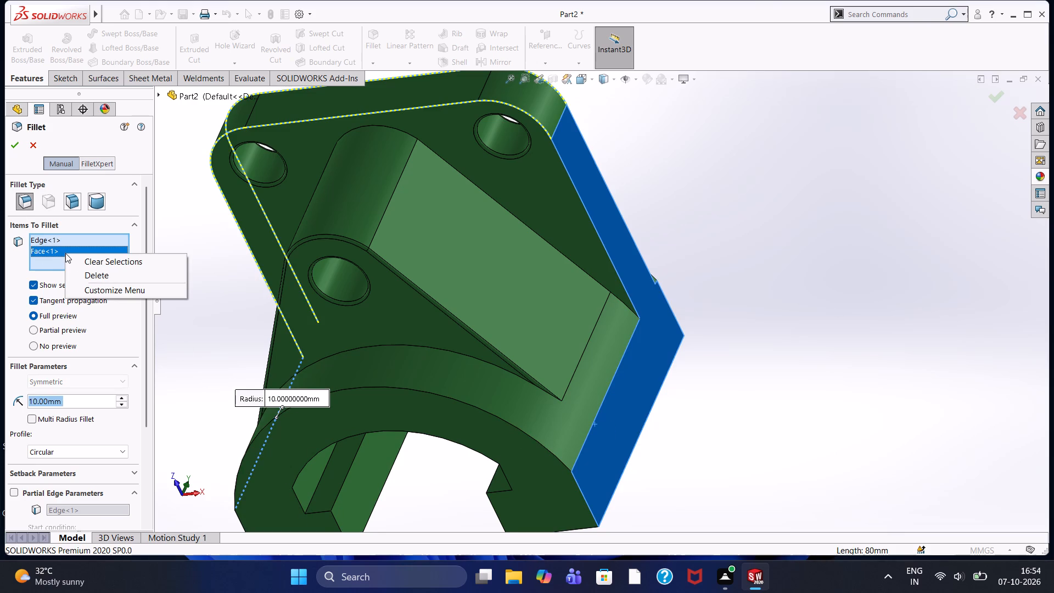
click(88, 278)
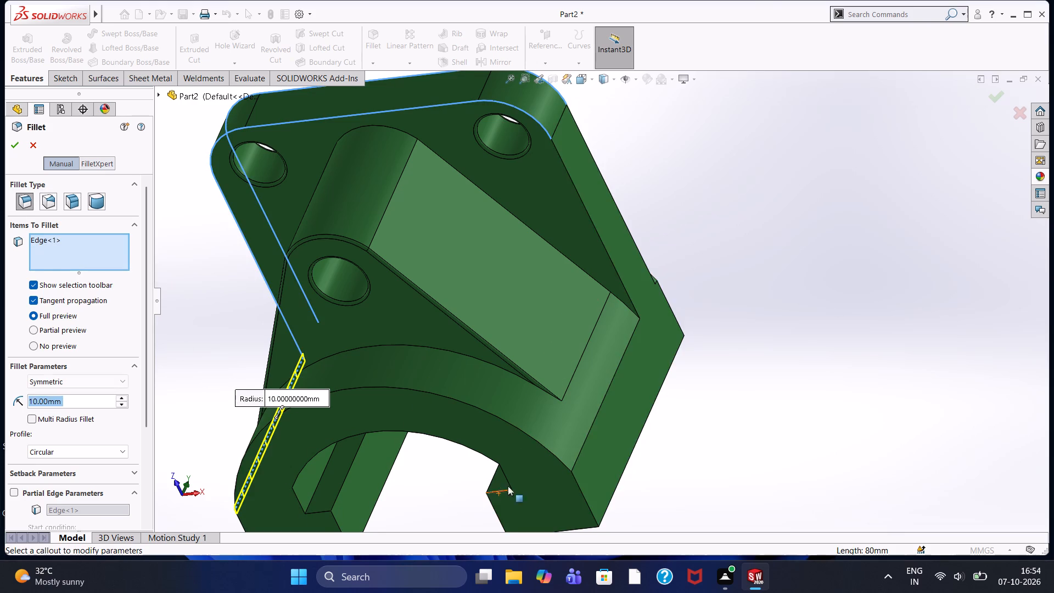
click(587, 438)
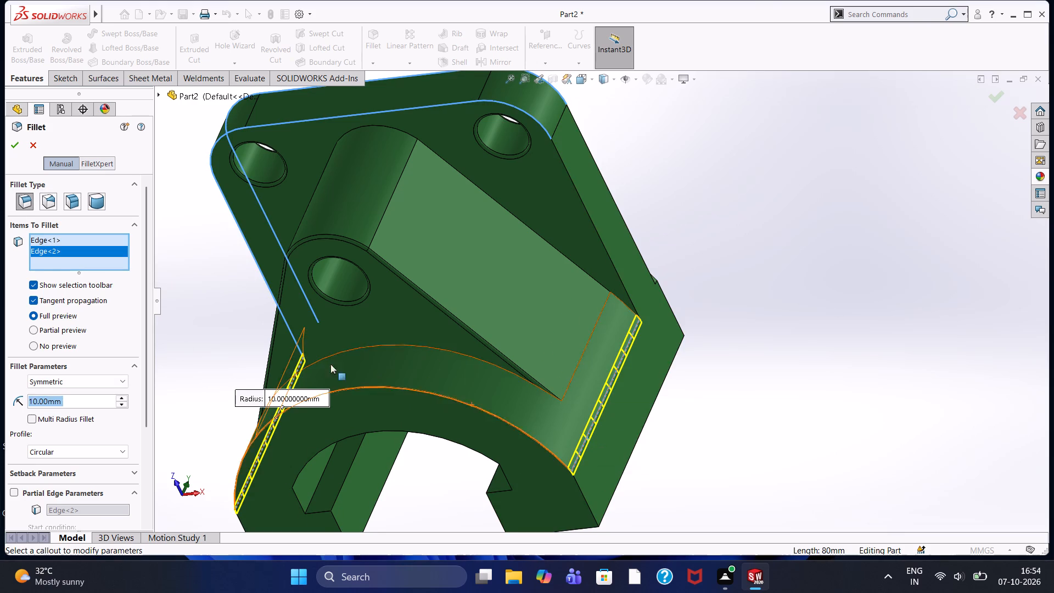
click(11, 150)
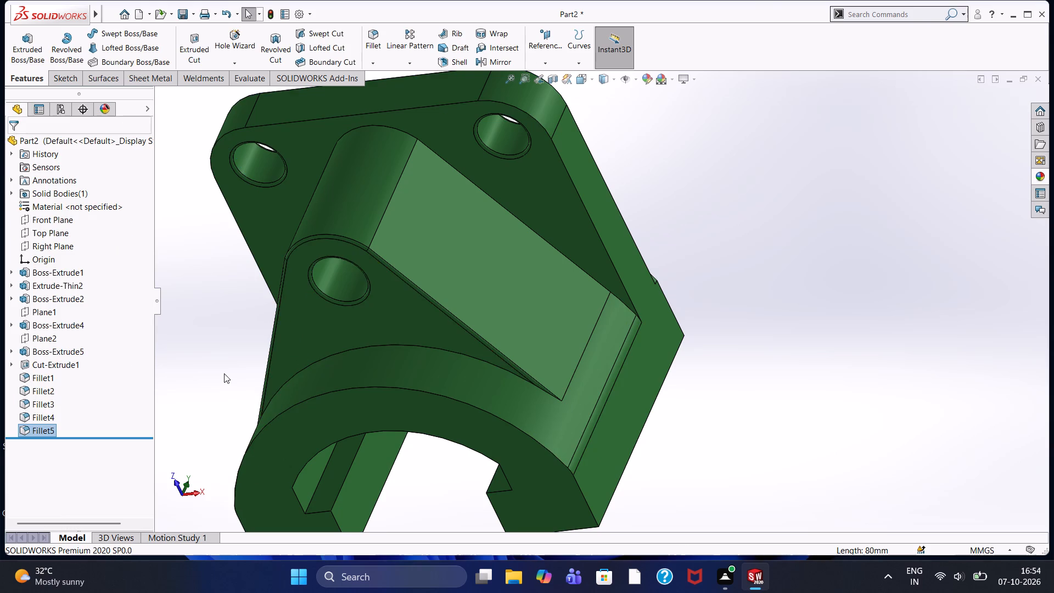
Examine the filleted base edges, the arch and the slotted underside of the bracket from several angles.
middle_drag(224, 373, 306, 396)
scroll(460, 446, down, 4)
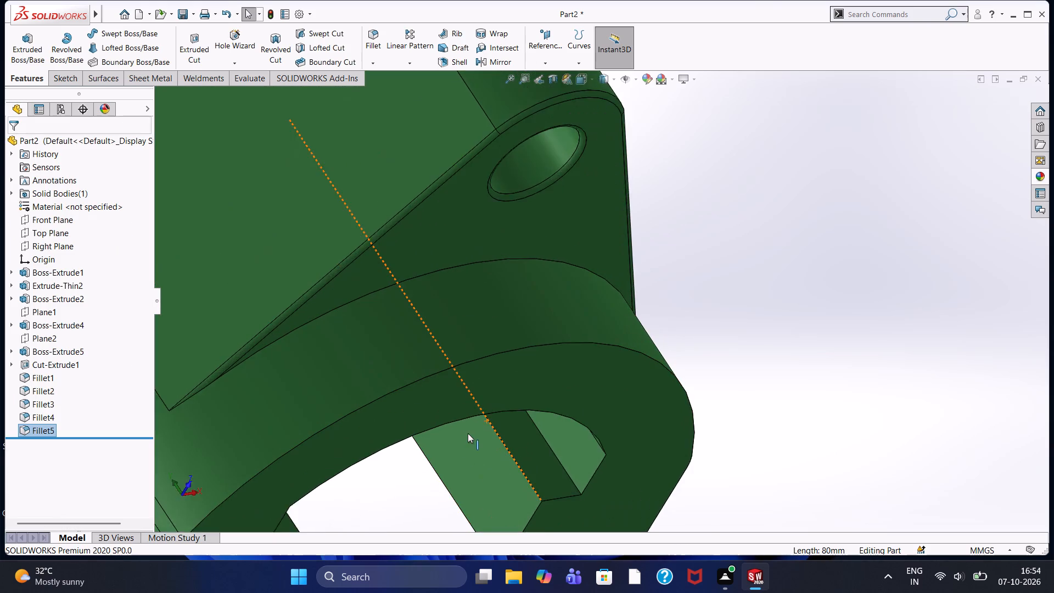
scroll(473, 424, up, 4)
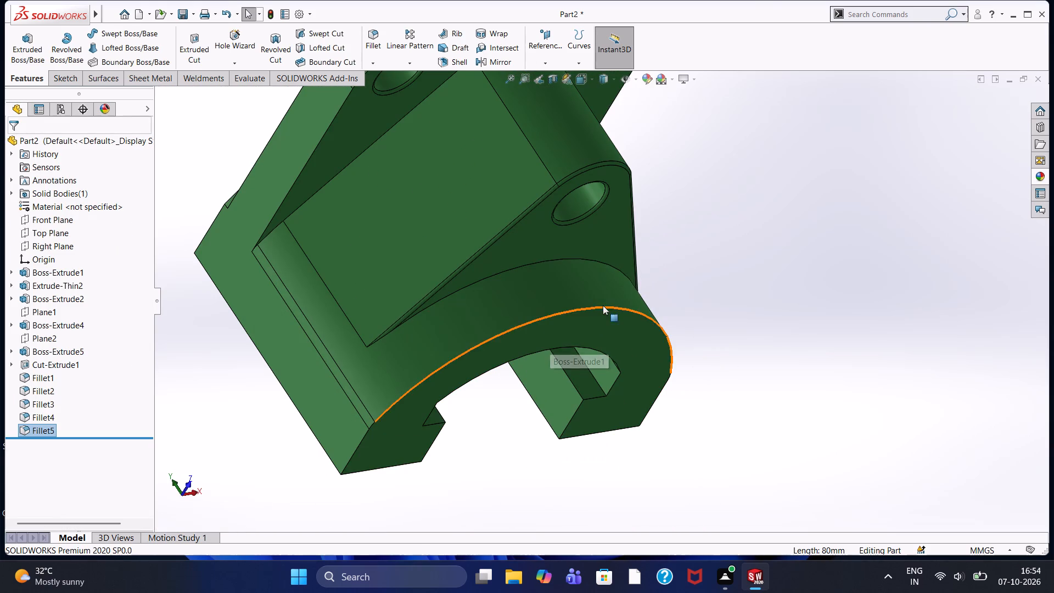
scroll(457, 443, down, 4)
scroll(513, 370, up, 2)
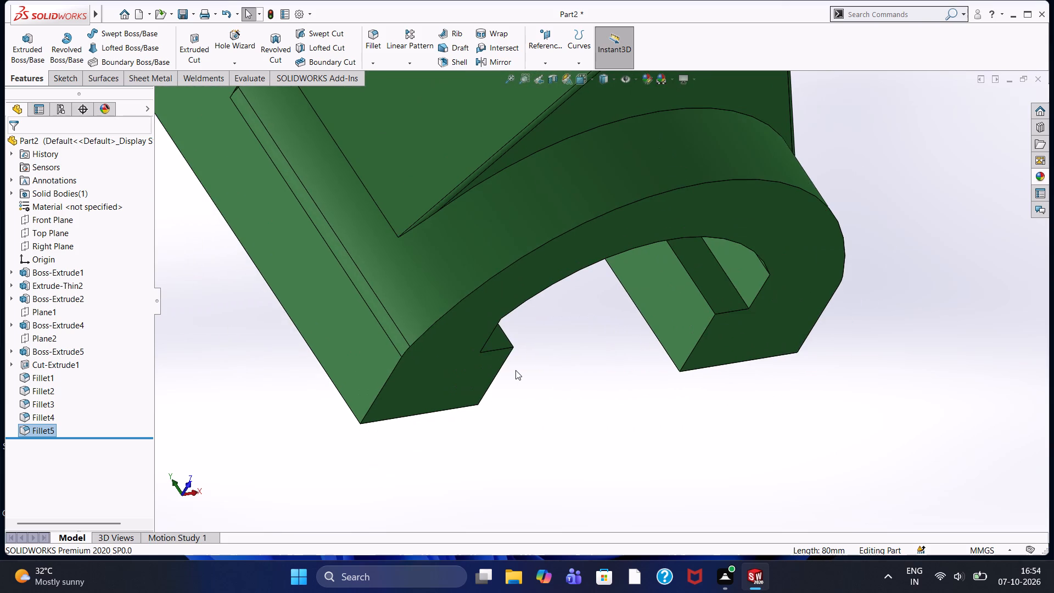
middle_drag(663, 411, 642, 329)
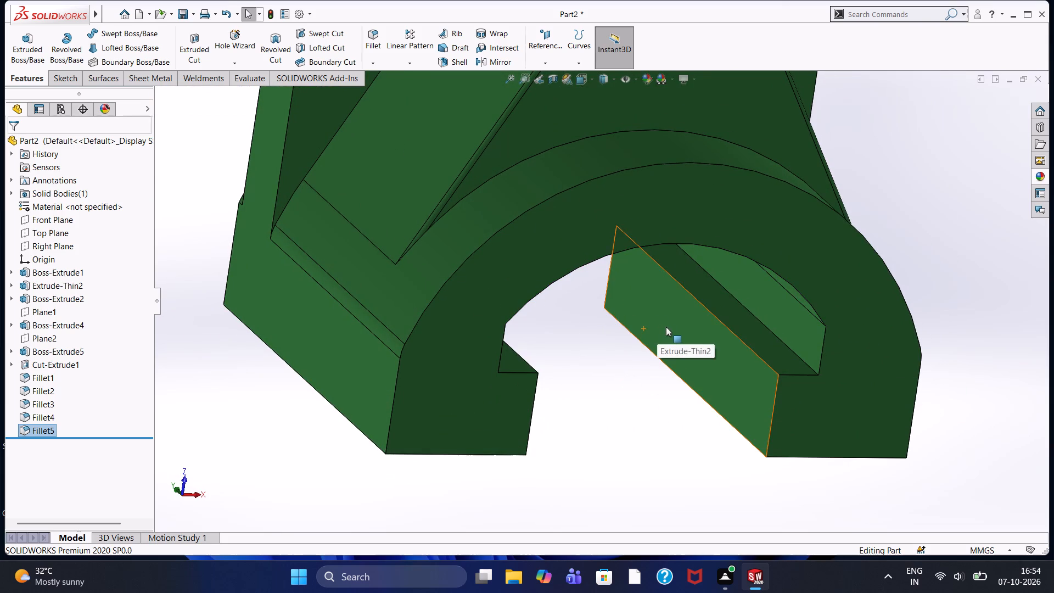
scroll(663, 333, up, 3)
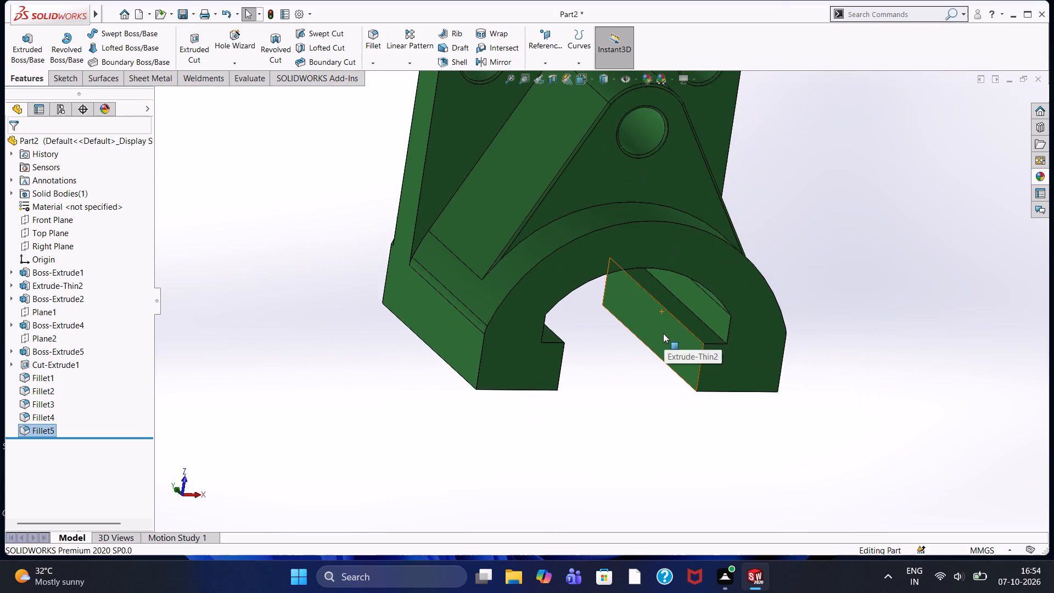
scroll(664, 333, down, 1)
scroll(665, 333, up, 2)
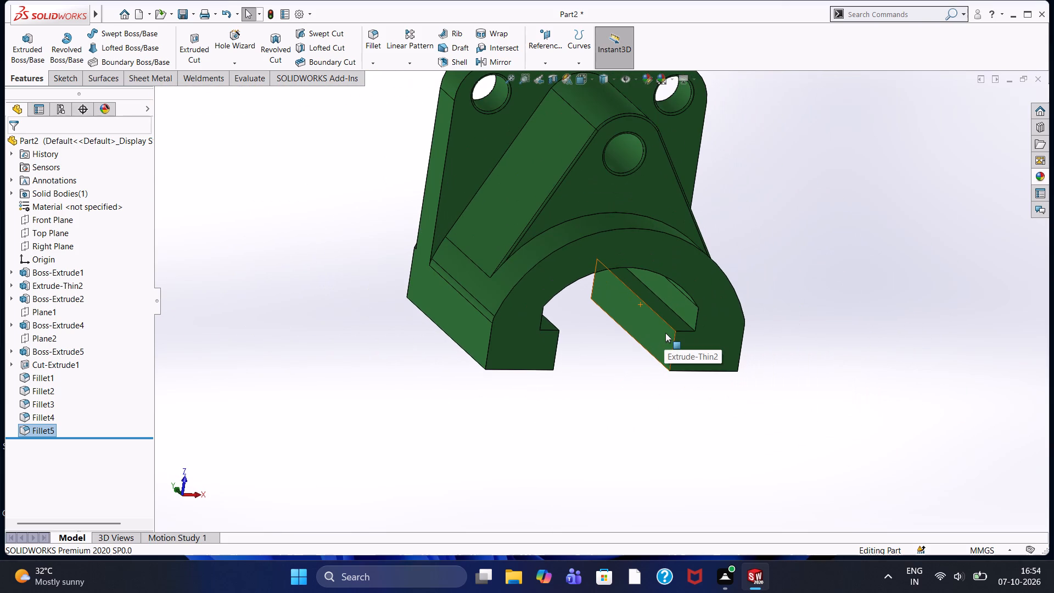
Start a 1 mm fillet with the front inner arch edge, one foot's front slot and inner vertical edges, and its long upper ledge edge.
scroll(665, 333, down, 1)
middle_drag(571, 342, 535, 283)
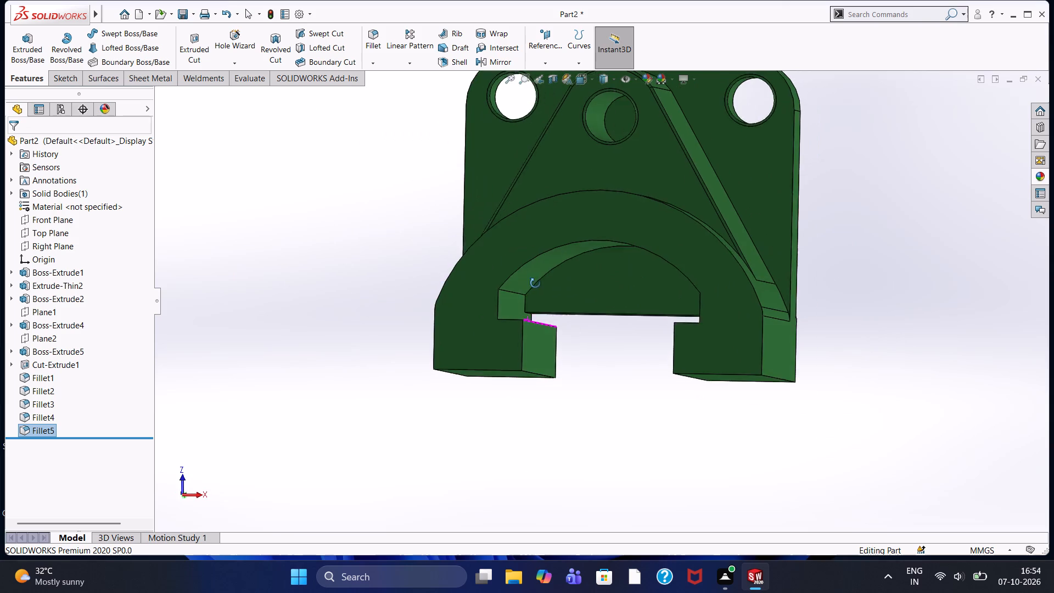
middle_drag(535, 283, 540, 306)
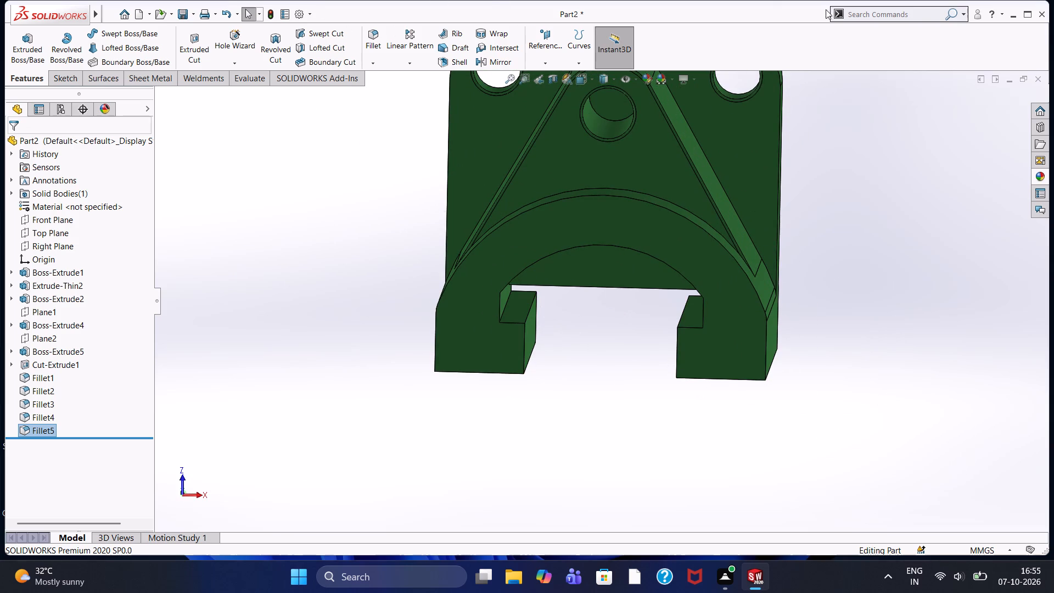
click(373, 38)
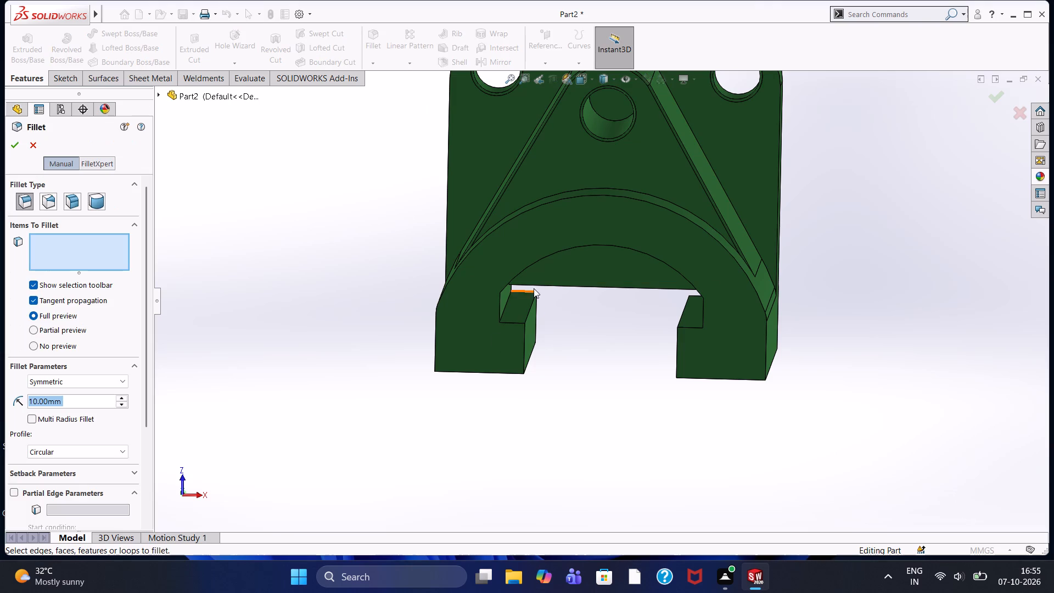
click(563, 249)
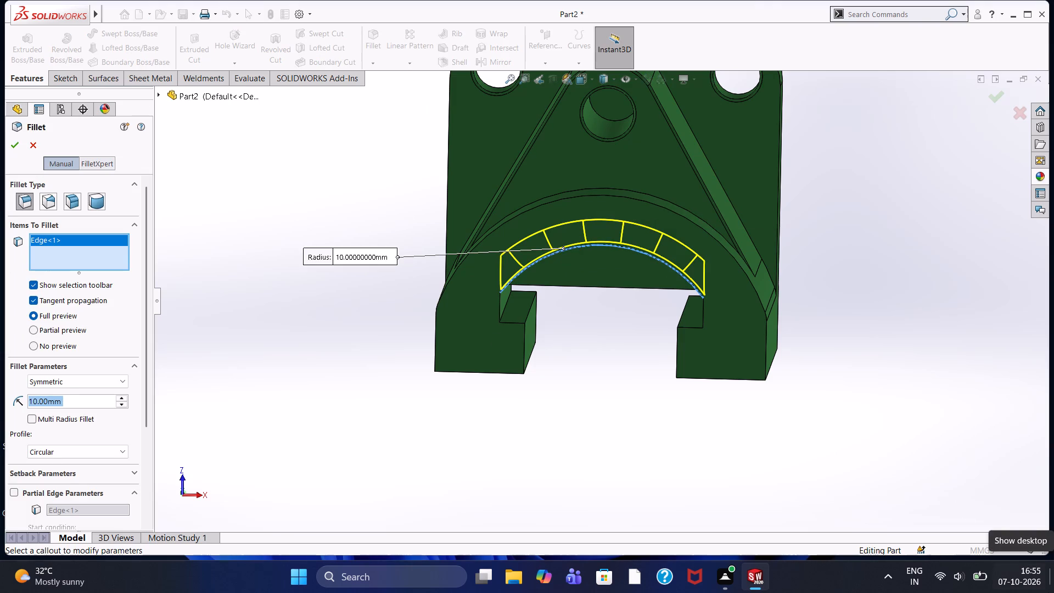
key(1)
key(Return)
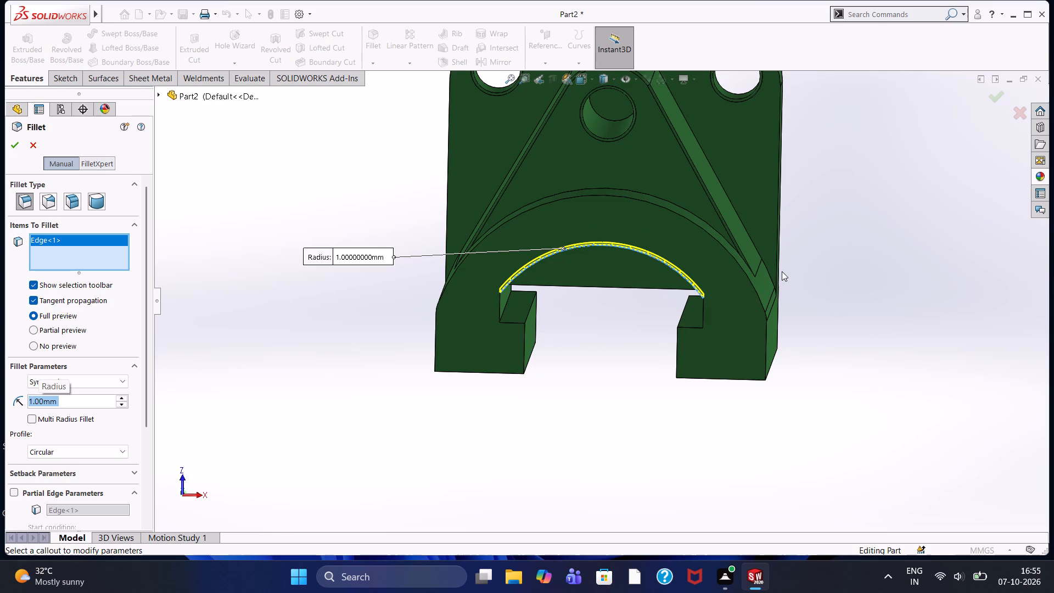
click(501, 304)
click(511, 323)
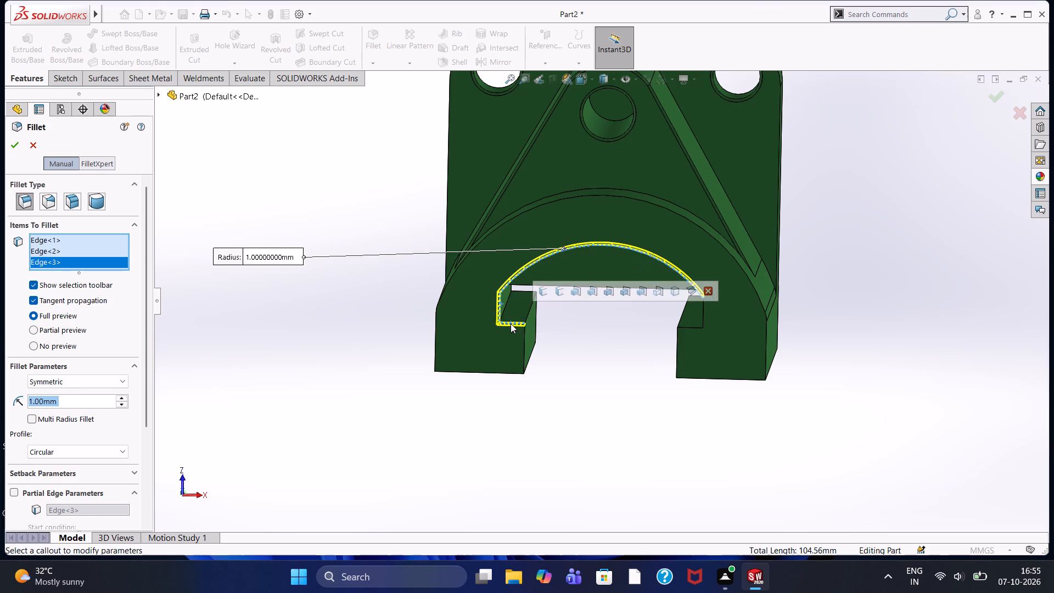
middle_drag(578, 342, 553, 342)
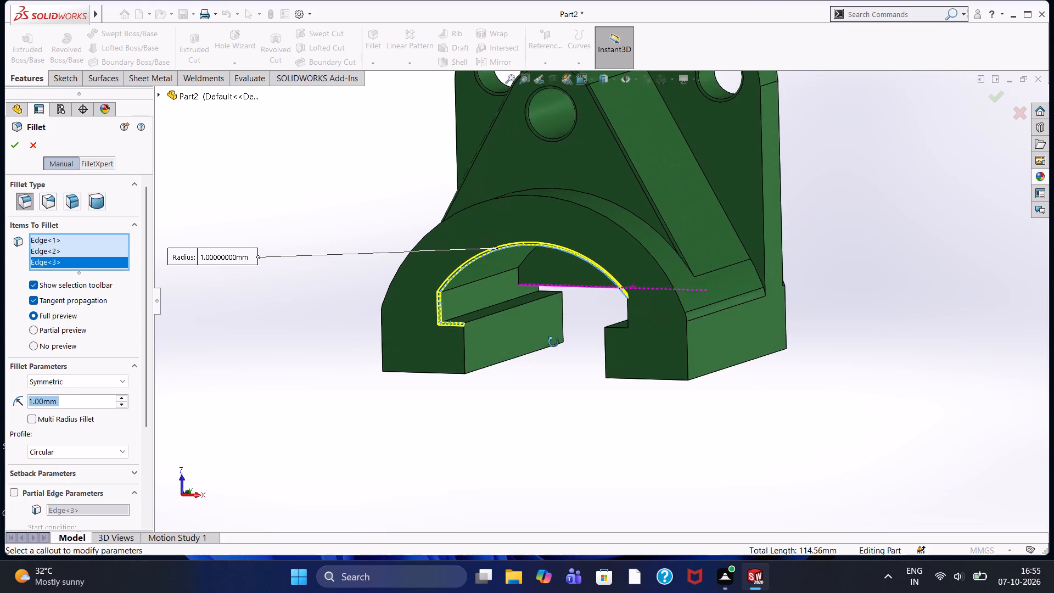
middle_drag(553, 342, 551, 342)
click(520, 306)
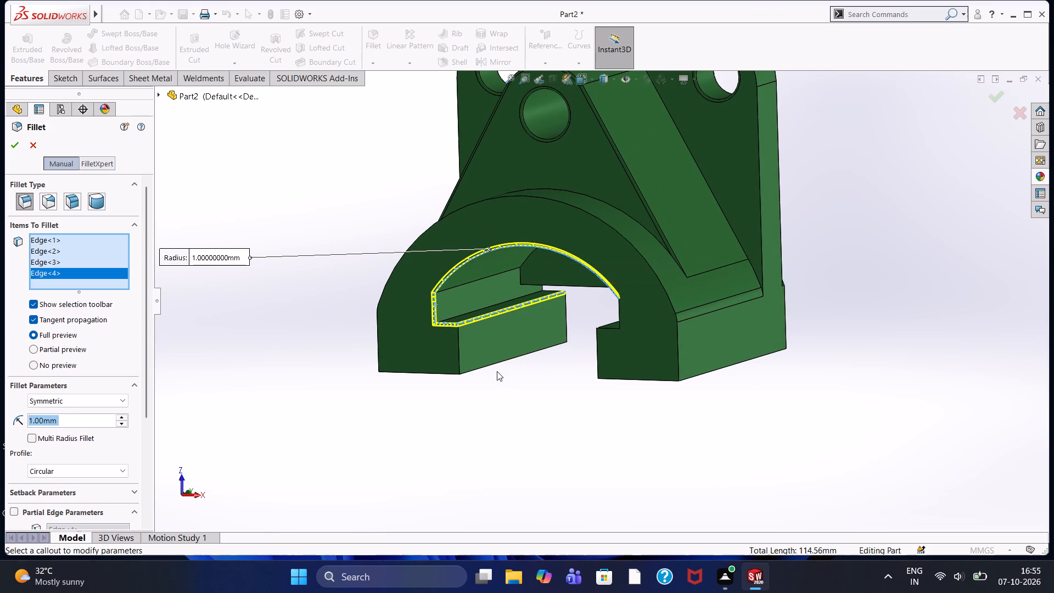
click(458, 357)
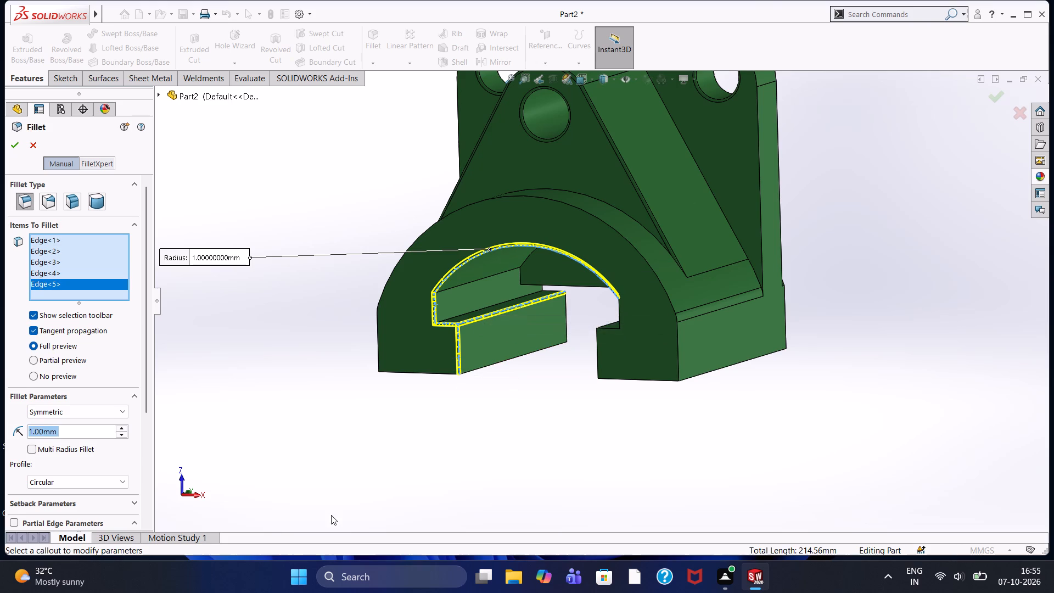
Add the remaining front-face edges to the fillet: both feet's bottom edges, the outer arch outline, and the other foot's slot and inner edges.
middle_drag(371, 475, 405, 499)
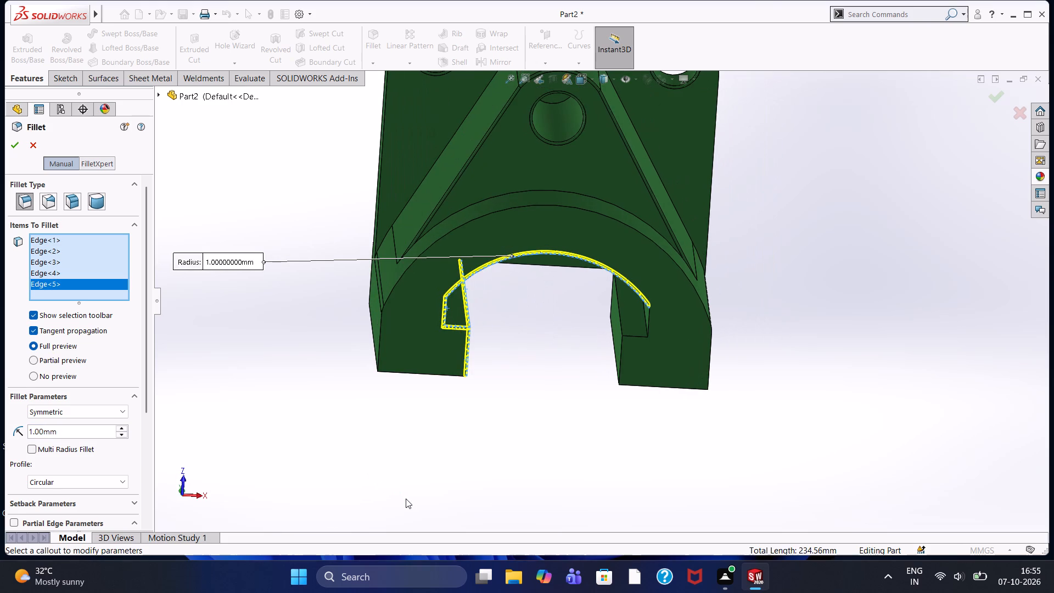
click(433, 374)
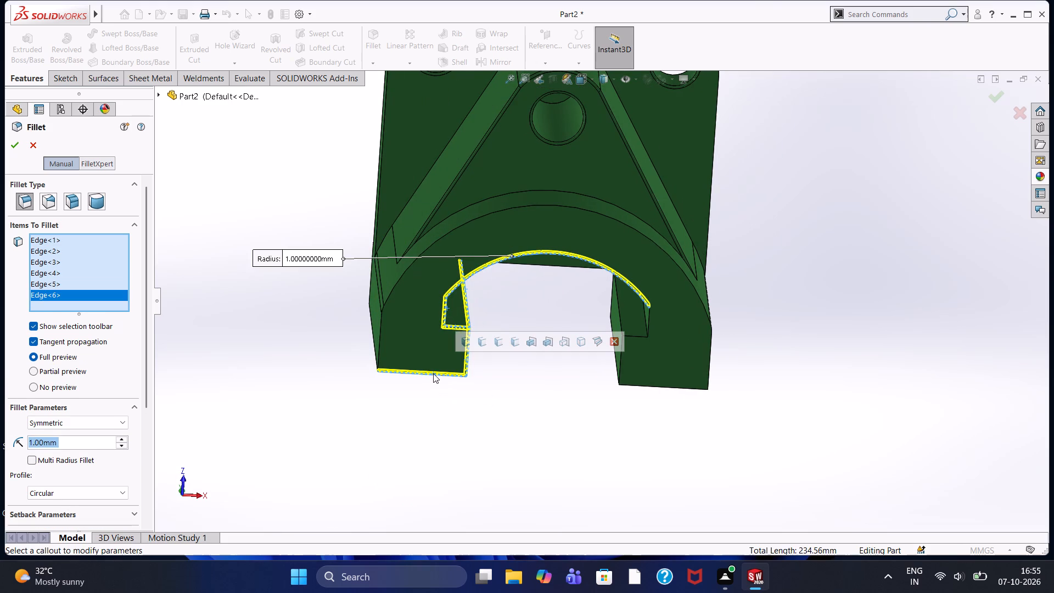
click(379, 344)
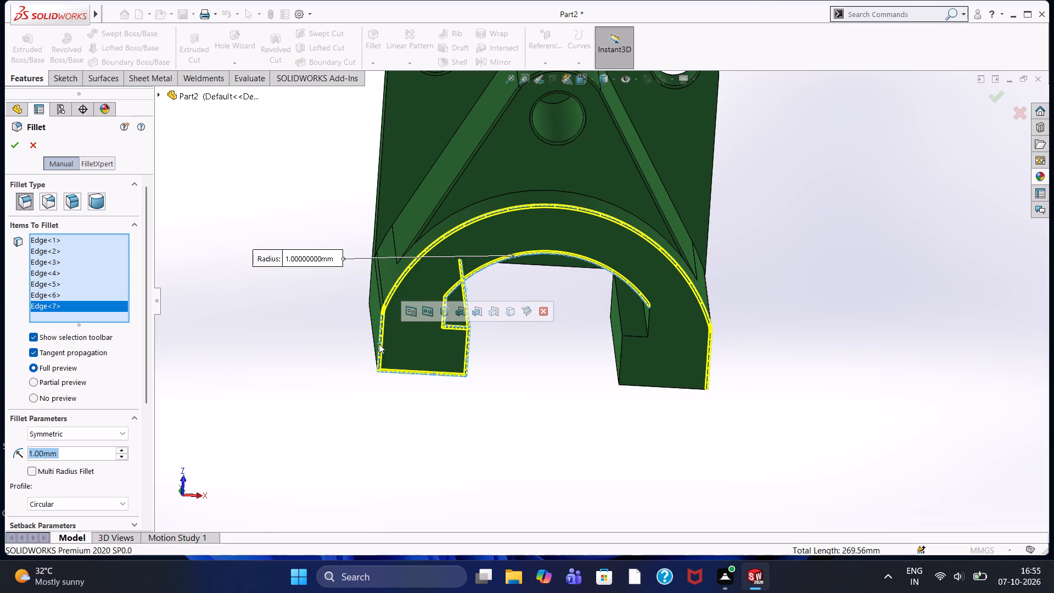
click(619, 360)
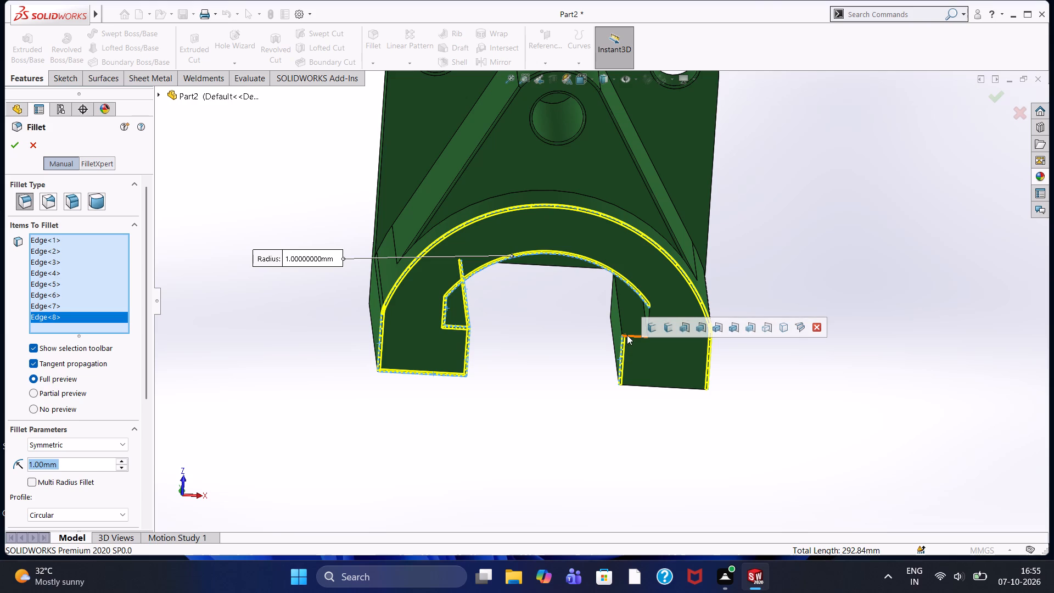
click(627, 335)
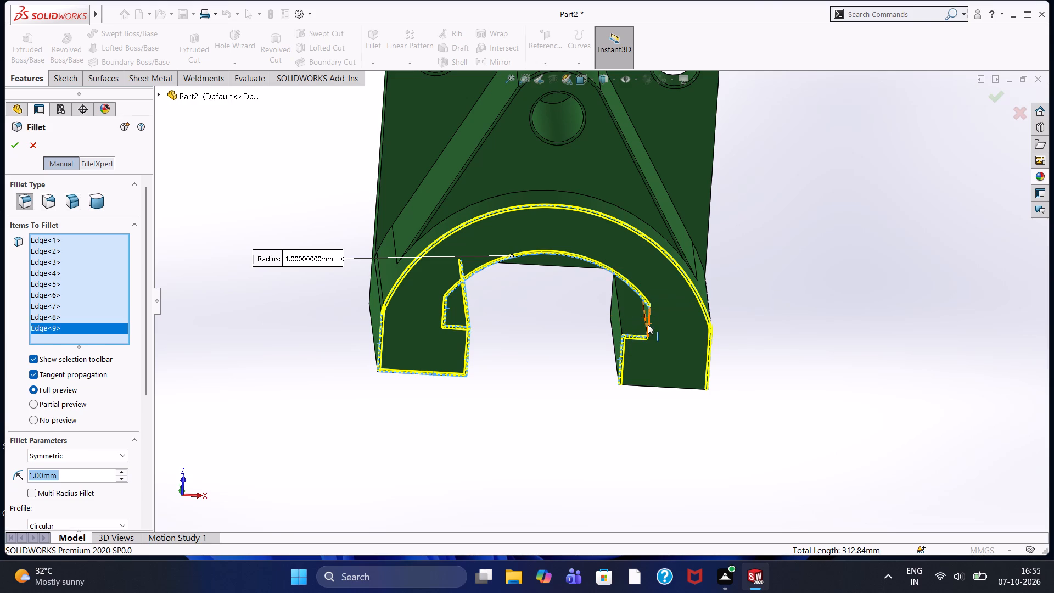
click(648, 325)
click(657, 388)
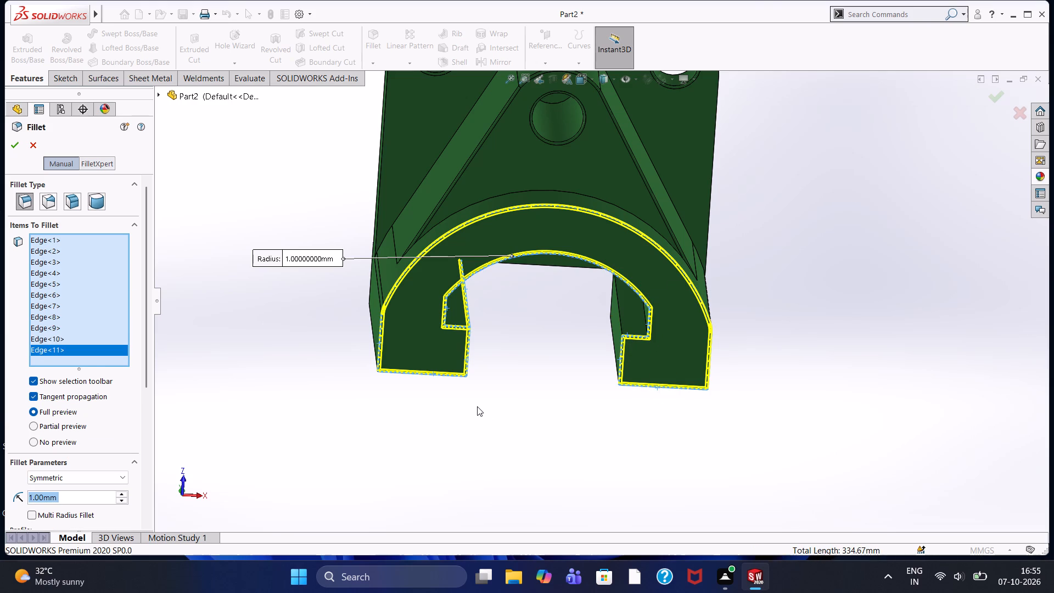
Add the inner and outer long bottom edges of both base feet to the selection and complete the 1 mm fillet.
middle_drag(548, 343, 569, 359)
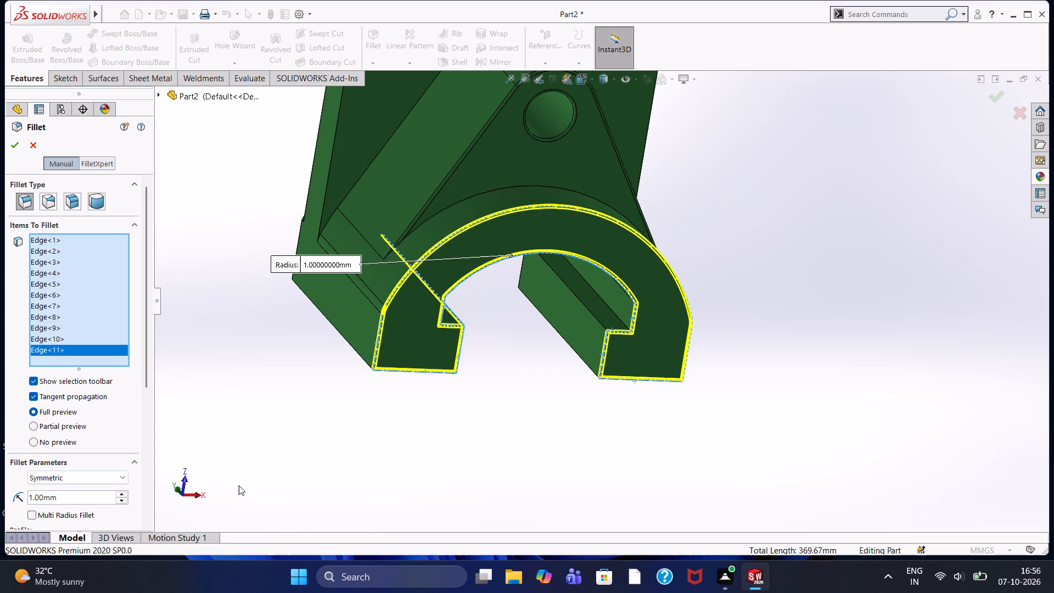
click(354, 350)
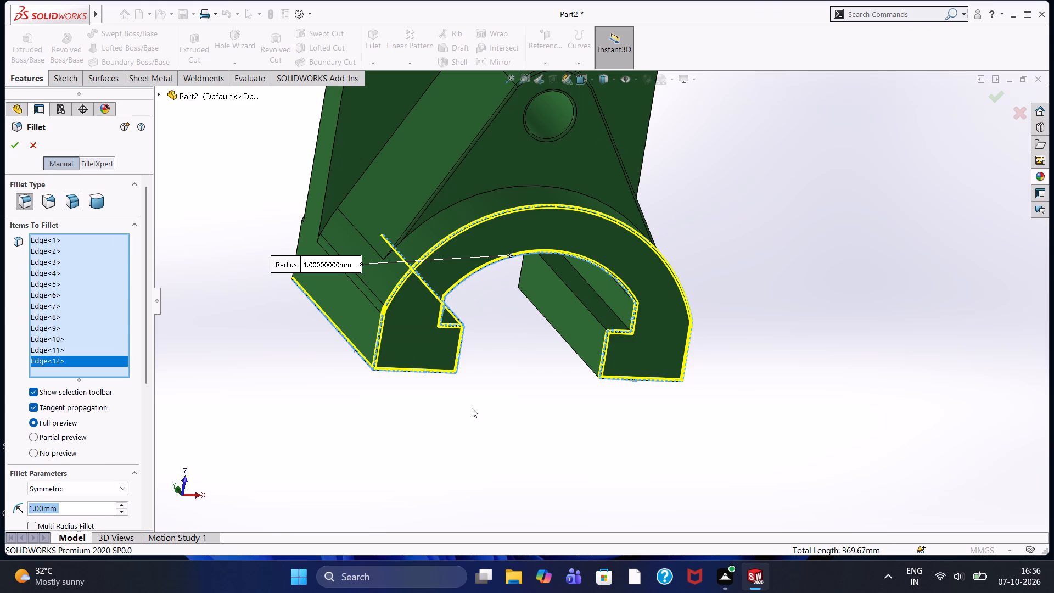
middle_click(514, 360)
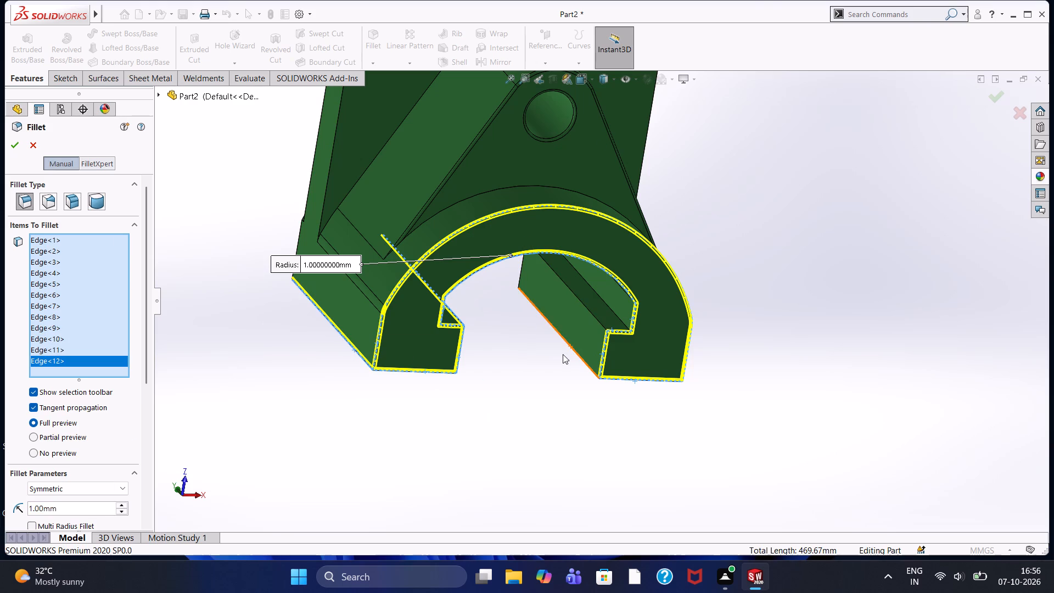
click(571, 349)
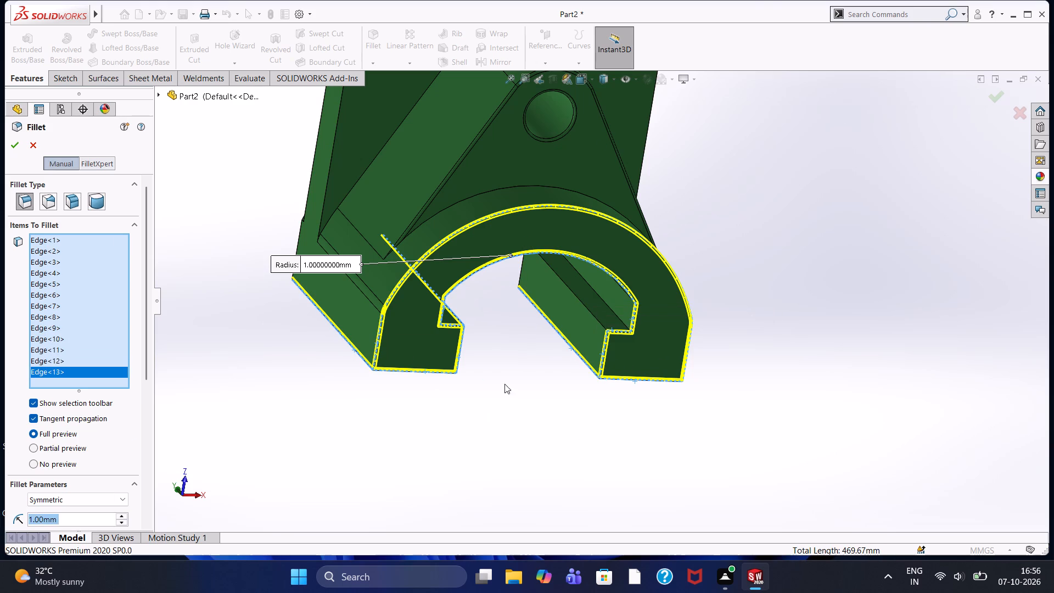
middle_drag(494, 391, 479, 381)
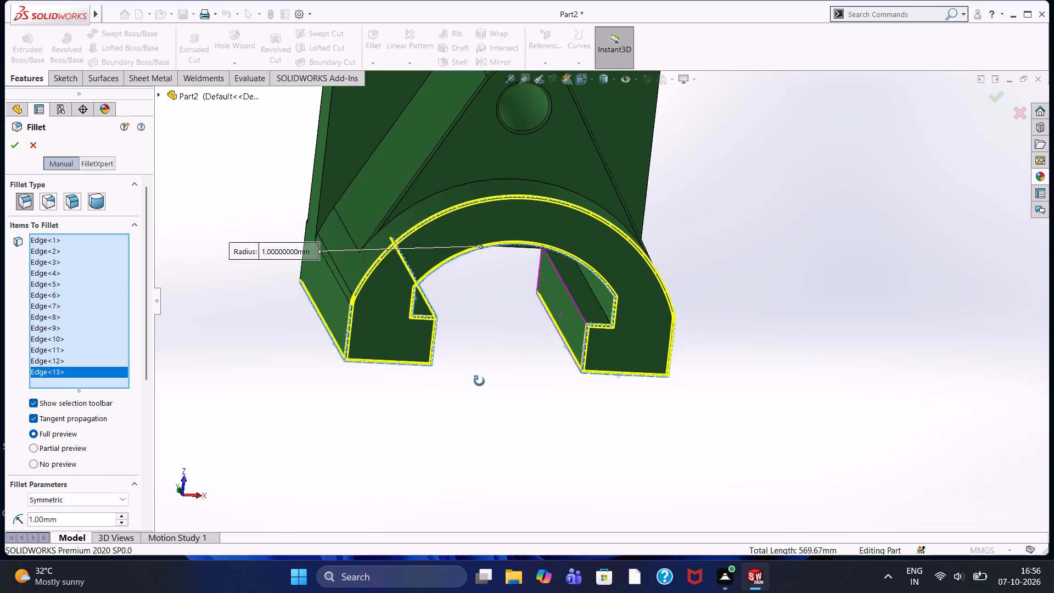
middle_drag(479, 381, 424, 345)
middle_drag(424, 345, 440, 367)
middle_click(440, 367)
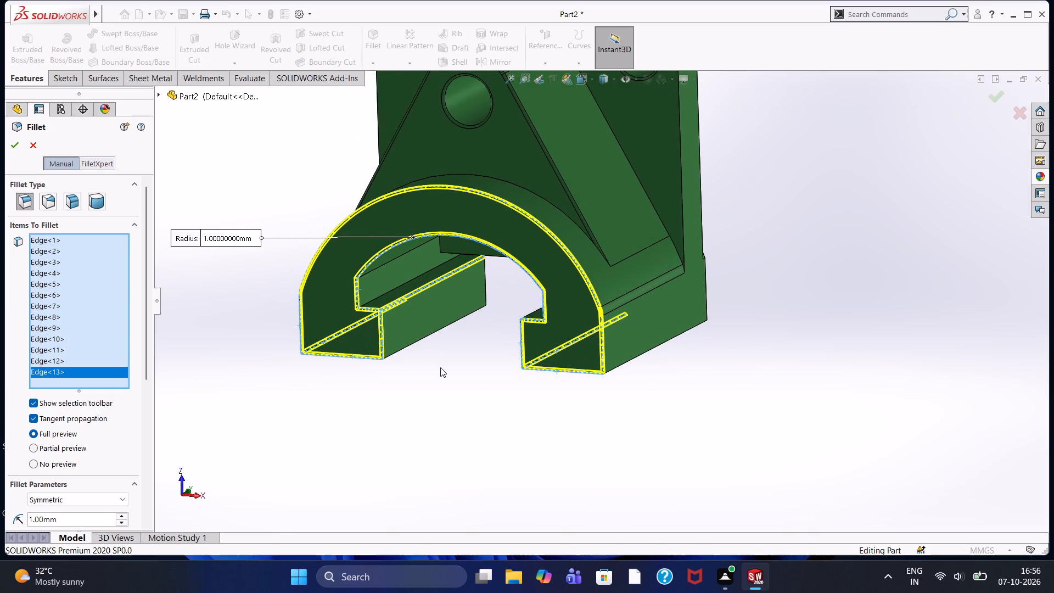
click(423, 340)
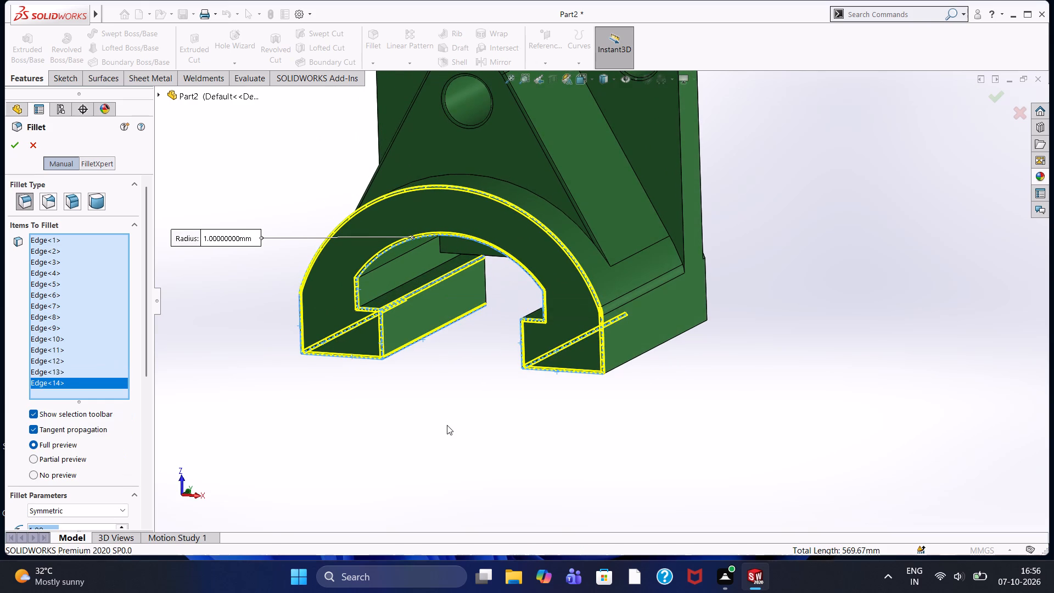
middle_drag(447, 425, 414, 504)
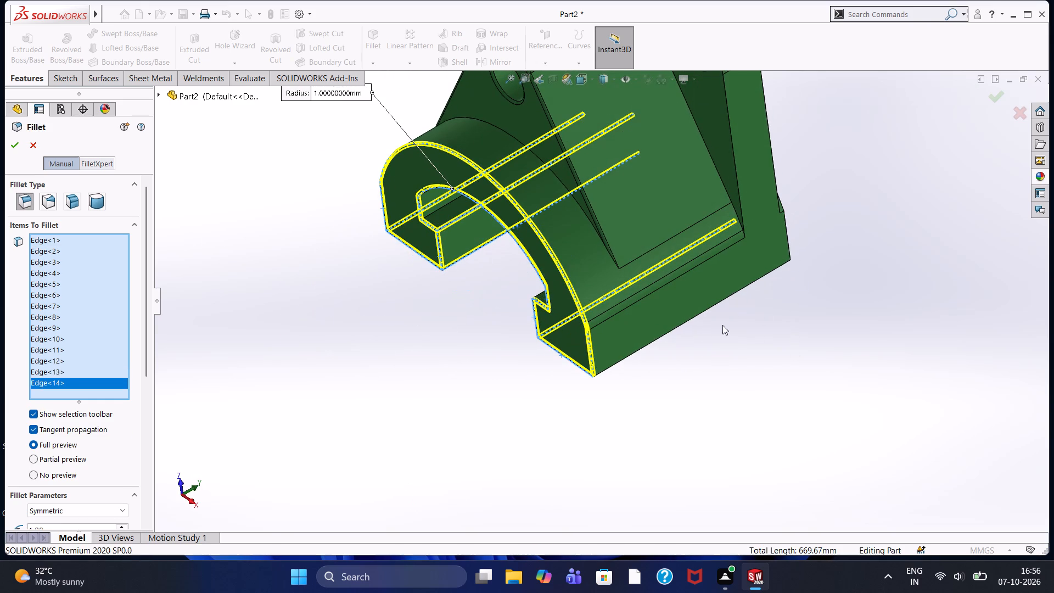
click(702, 313)
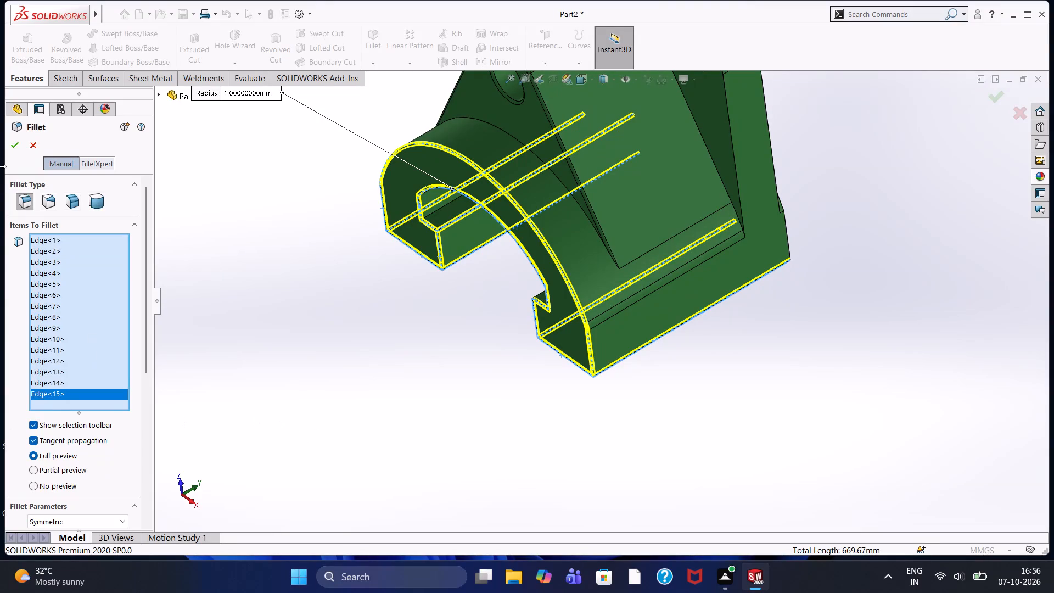
click(19, 146)
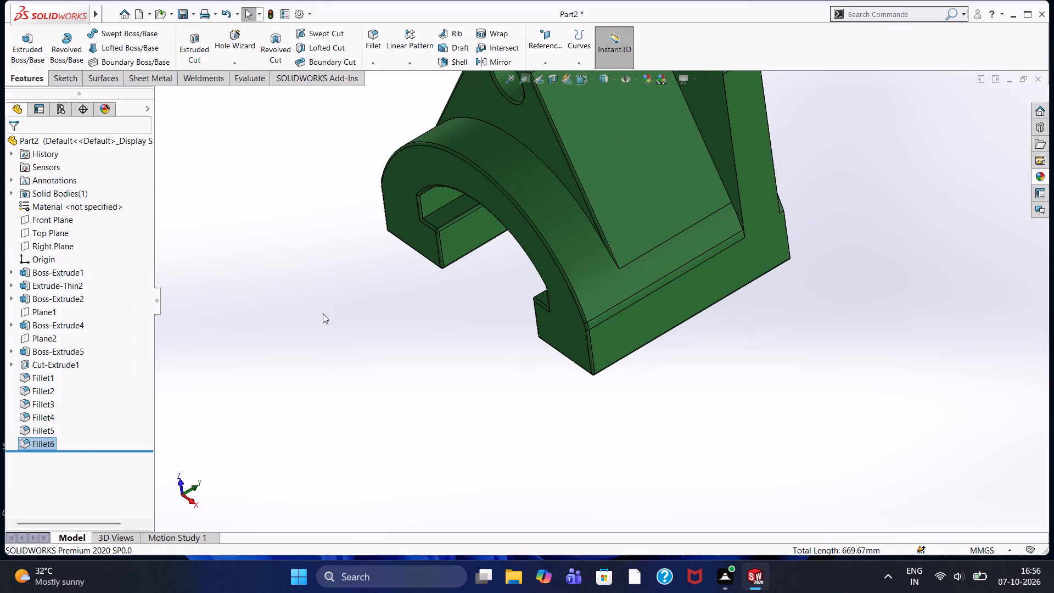
Examine the filleted base, the sloped boss and the back of the mounting plate from several angles.
middle_drag(494, 328, 543, 372)
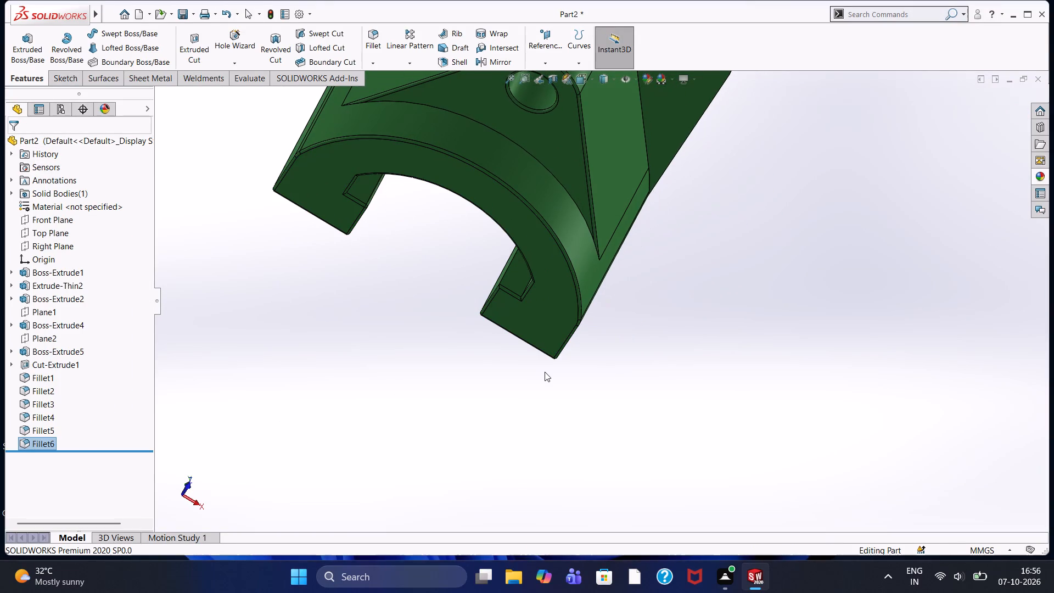
scroll(396, 222, up, 3)
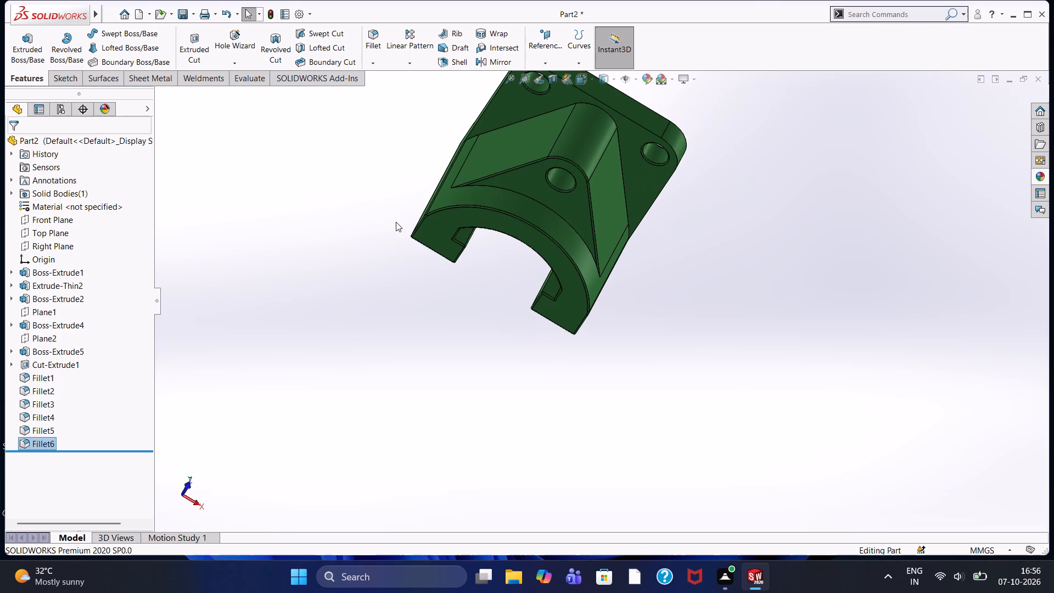
scroll(406, 228, down, 1)
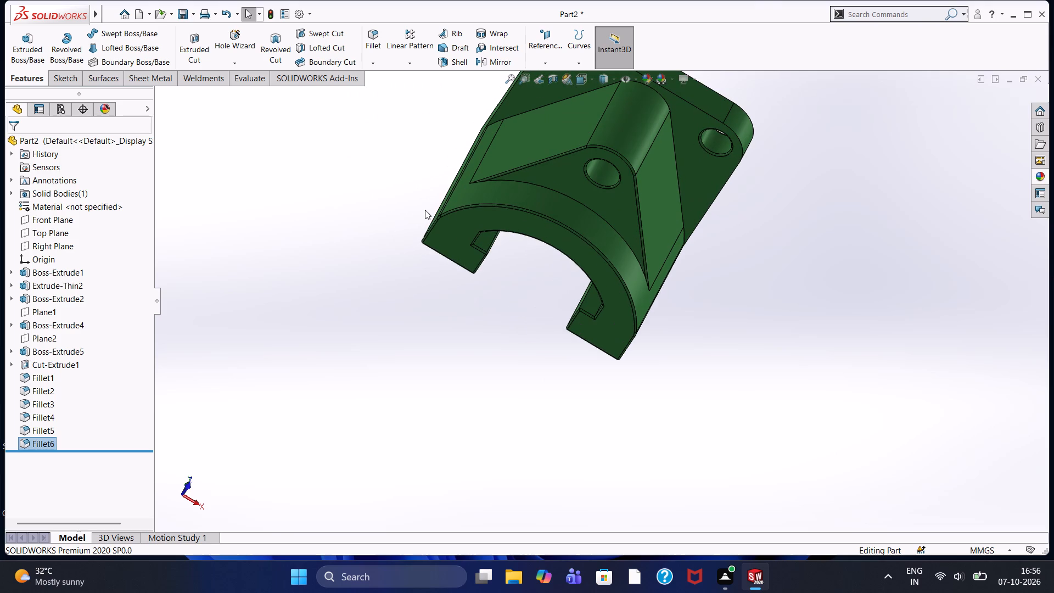
scroll(425, 210, down, 1)
scroll(425, 210, up, 1)
scroll(624, 165, up, 2)
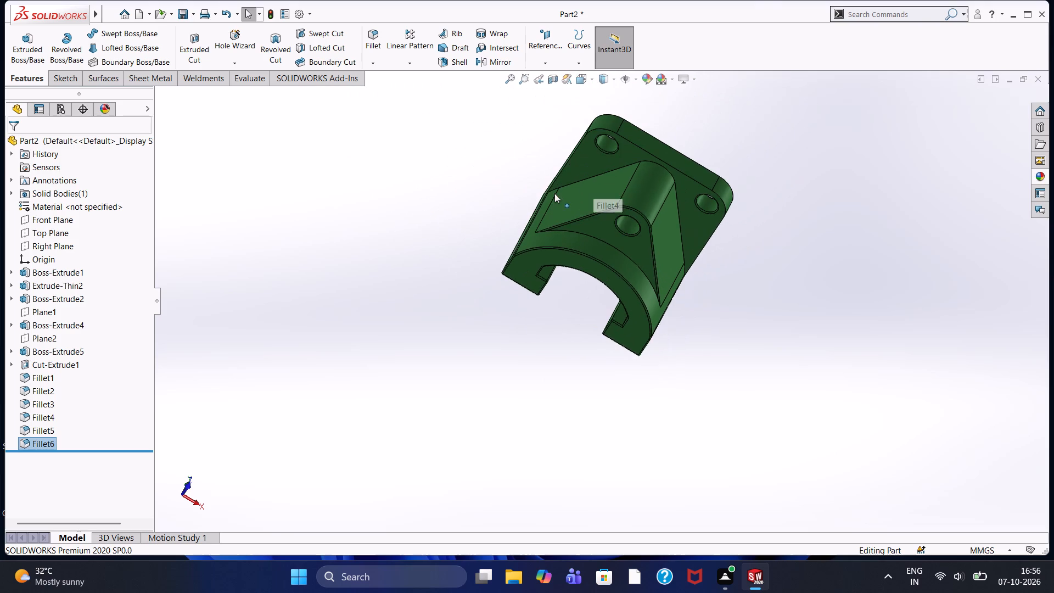
scroll(554, 193, down, 4)
middle_drag(471, 206, 558, 321)
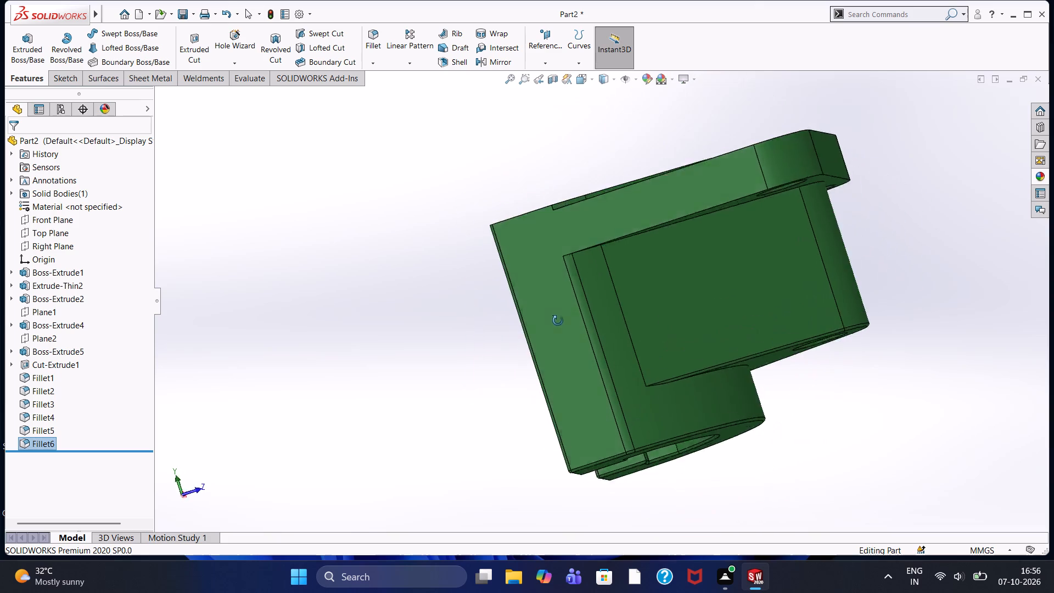
middle_drag(558, 321, 615, 465)
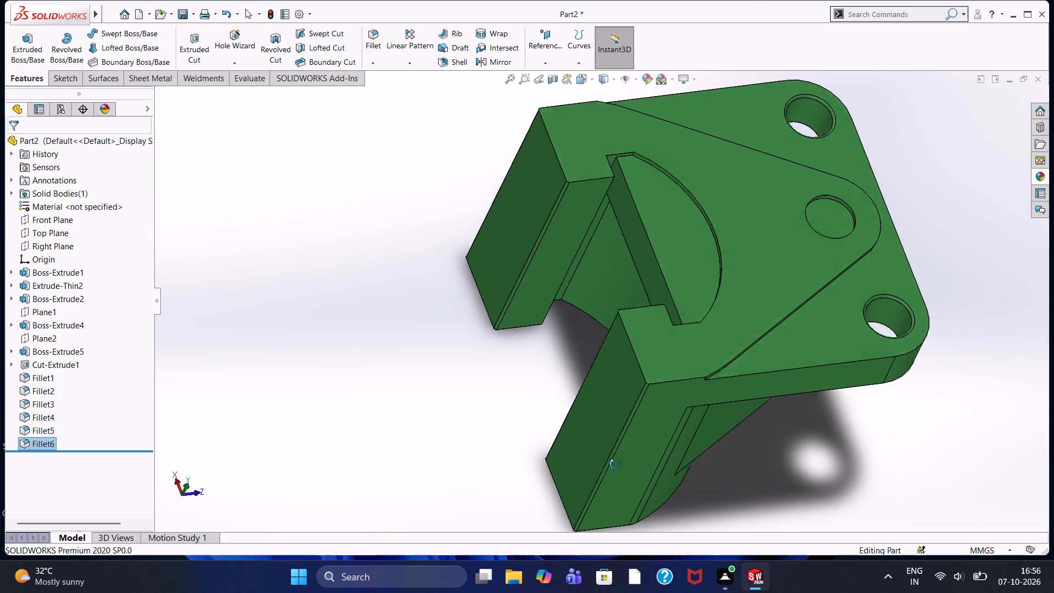
middle_drag(615, 465, 620, 460)
middle_drag(447, 329, 352, 372)
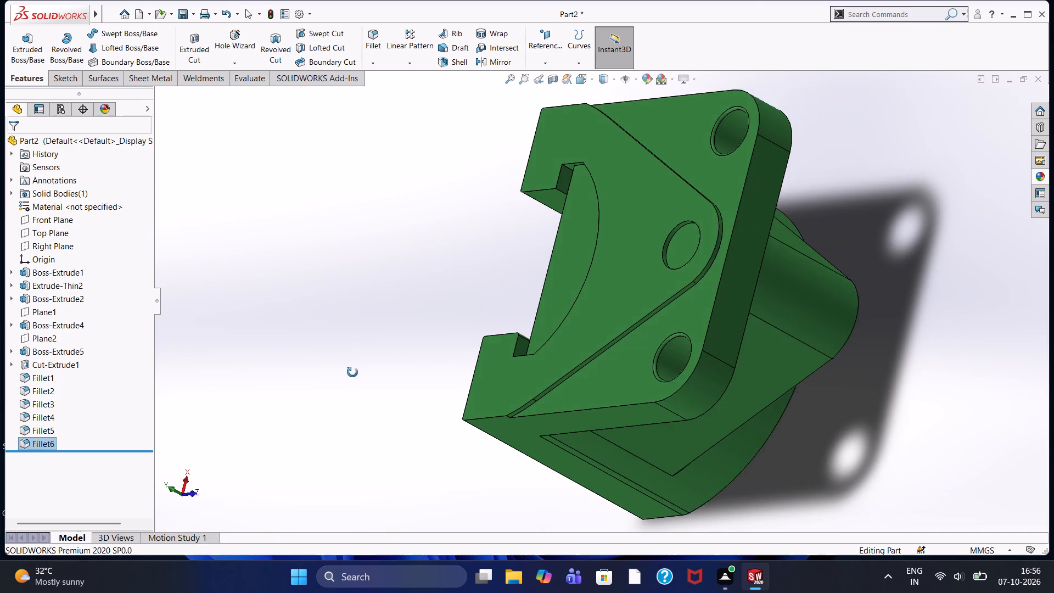
middle_drag(352, 372, 356, 374)
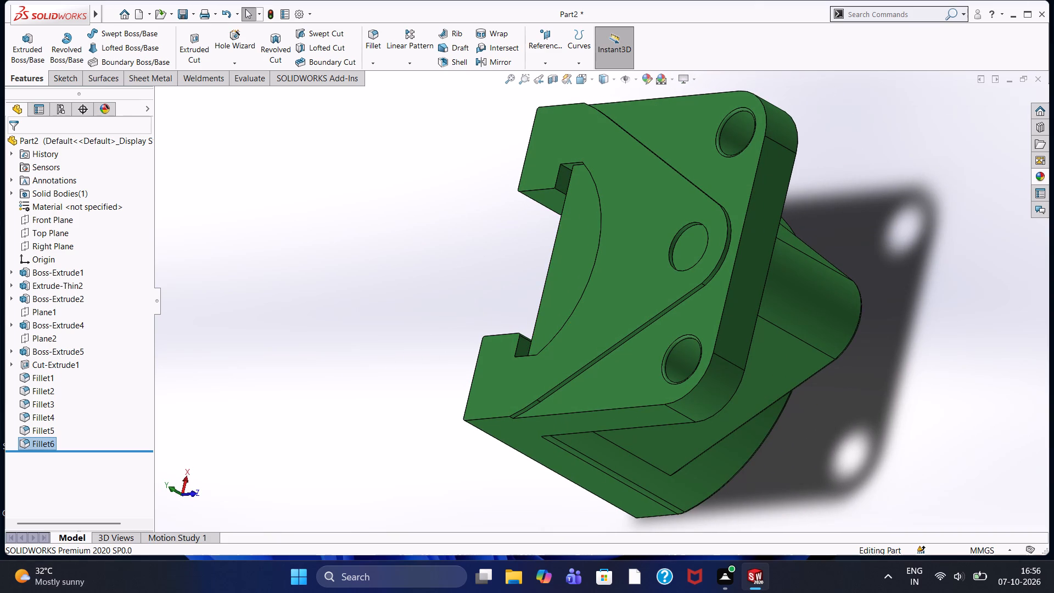
Apply a 1 mm fillet to both feet's bottom edges on the back face and the mounting plate's front and back outer outlines.
click(374, 34)
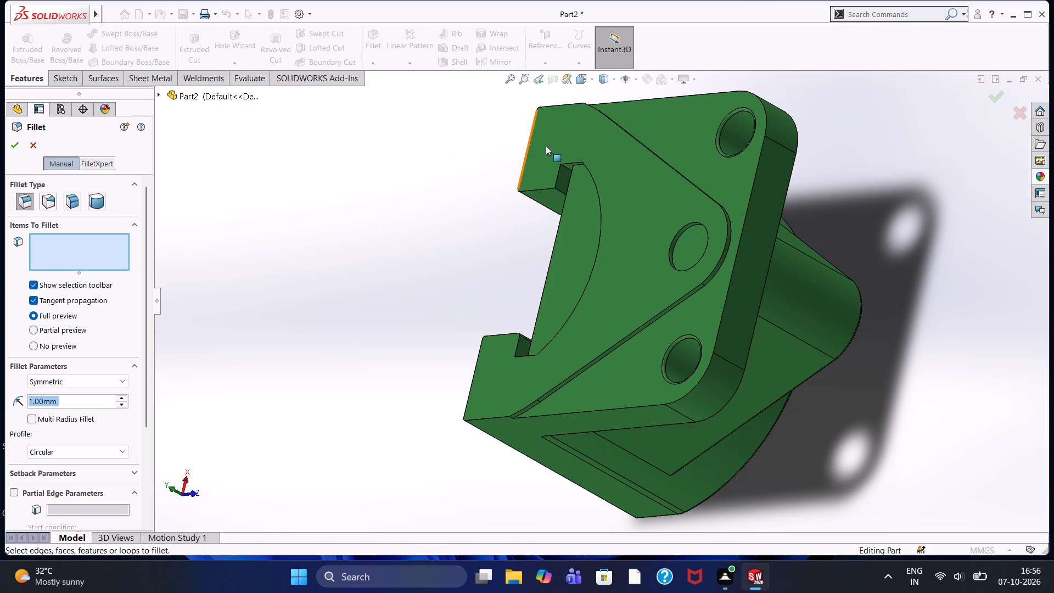
middle_drag(435, 283, 479, 316)
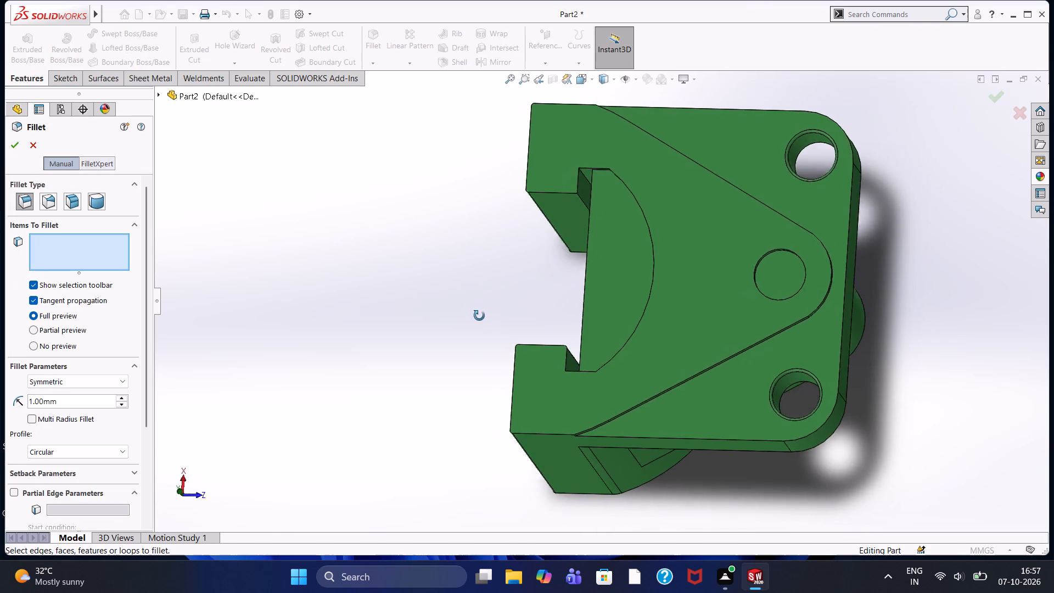
middle_drag(479, 316, 604, 296)
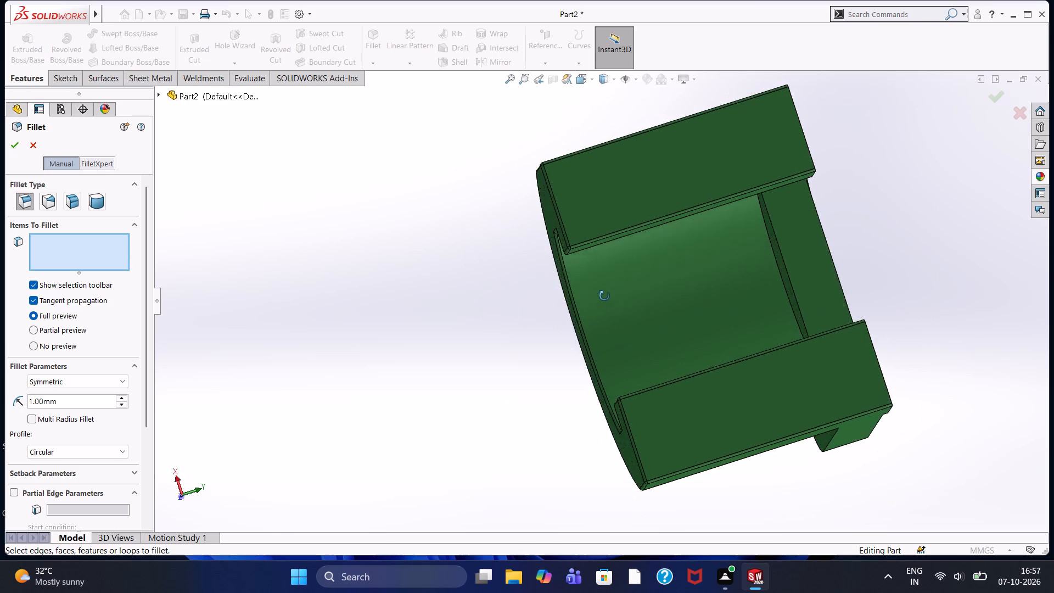
middle_drag(604, 296, 432, 382)
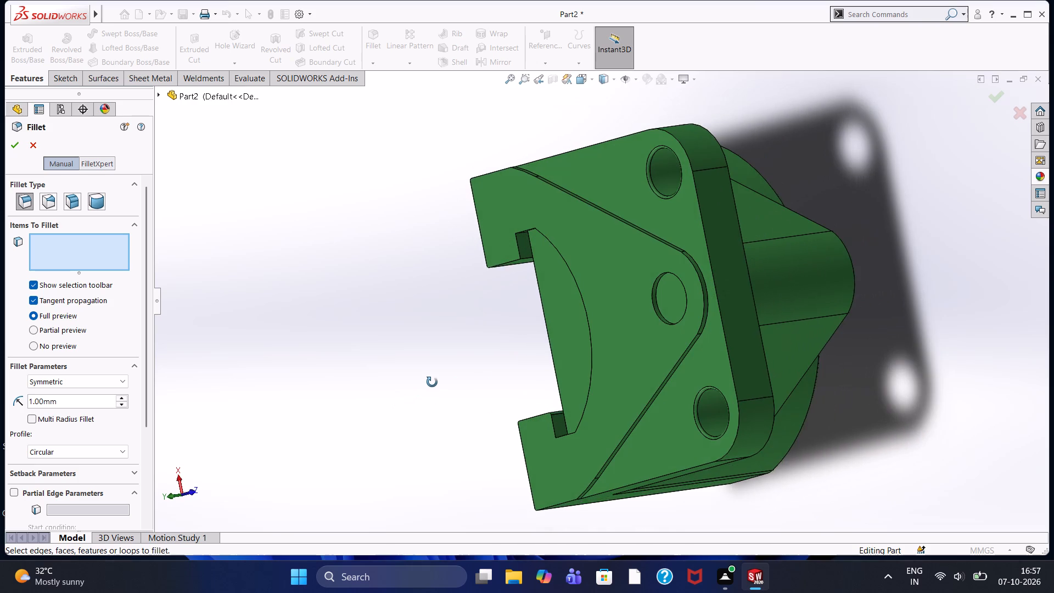
middle_drag(432, 382, 432, 382)
middle_click(432, 382)
middle_click(433, 382)
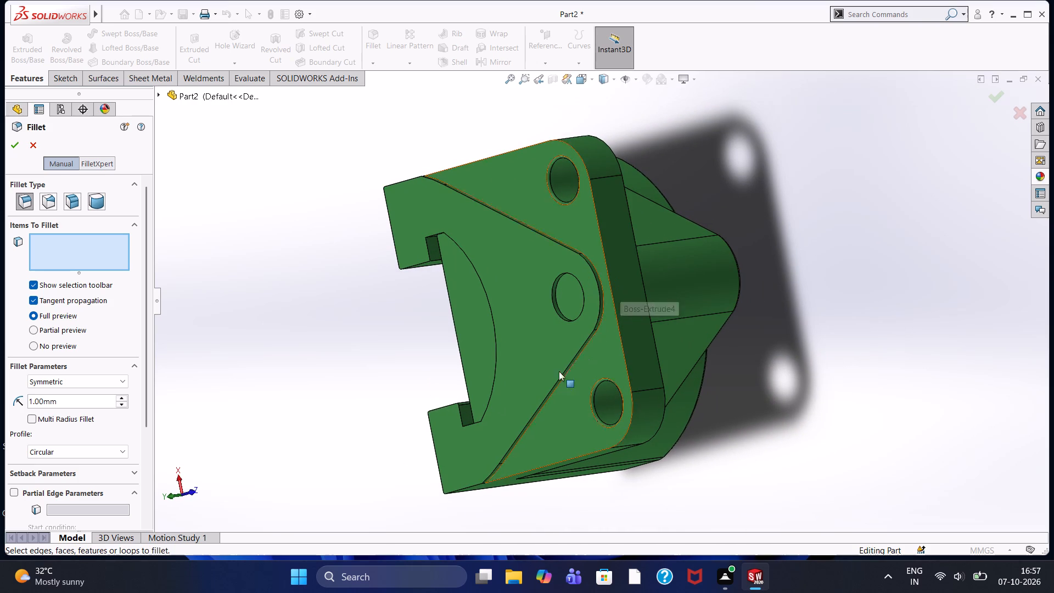
click(438, 467)
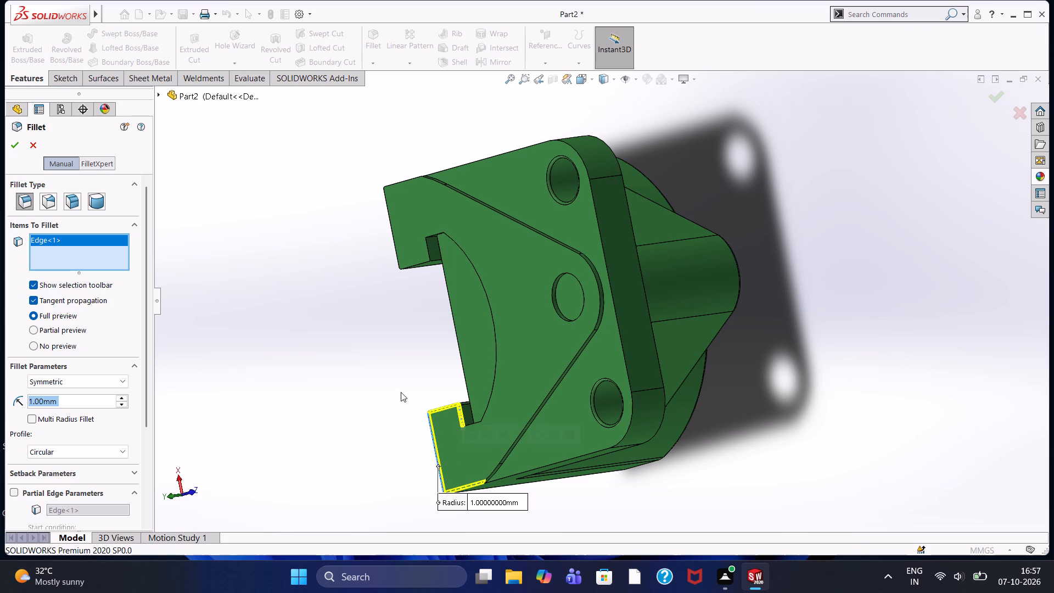
click(395, 248)
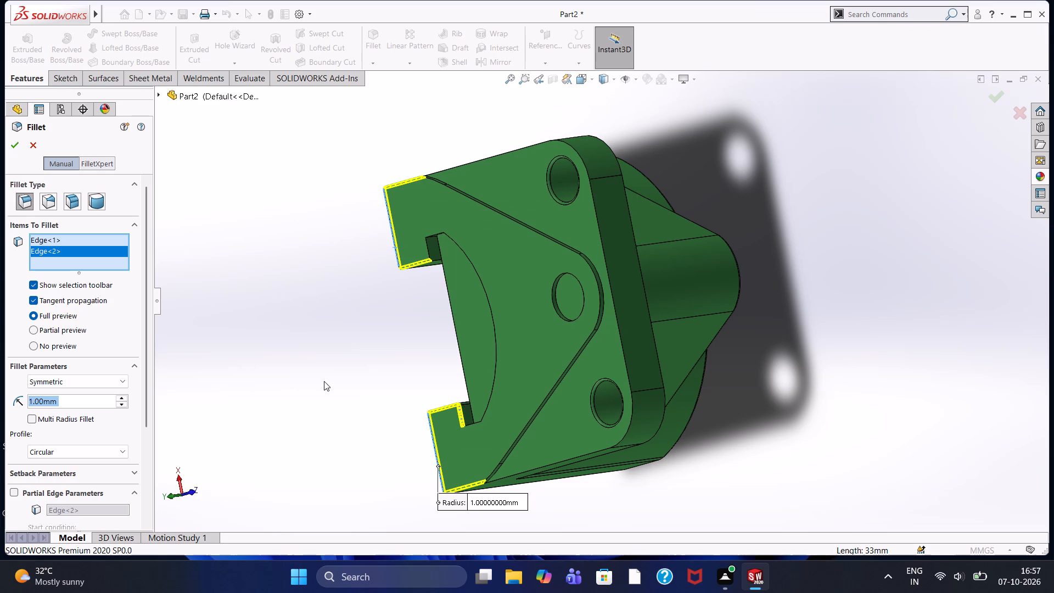
middle_drag(323, 370, 295, 245)
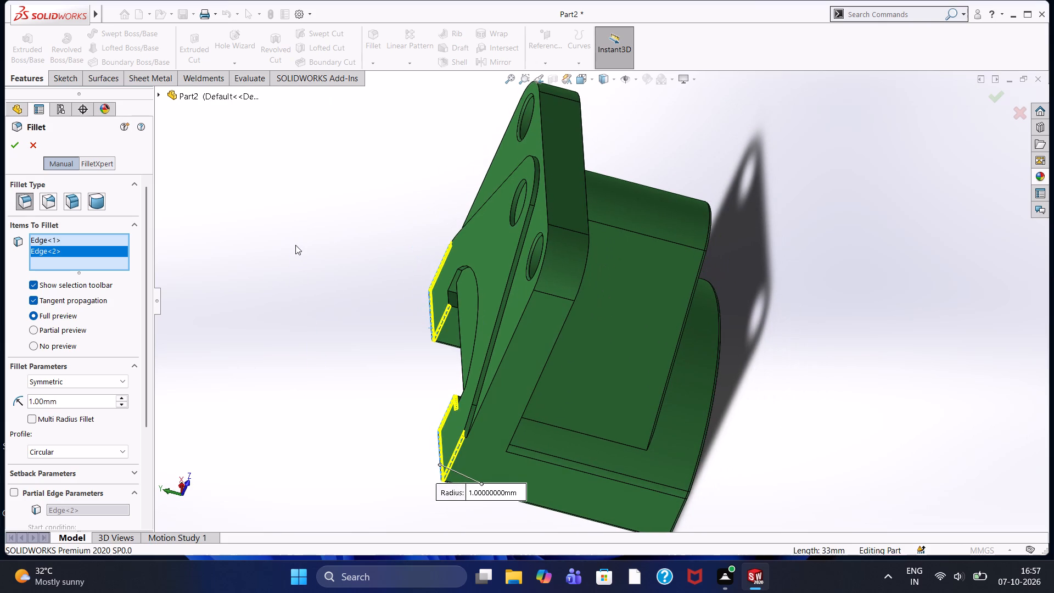
click(495, 374)
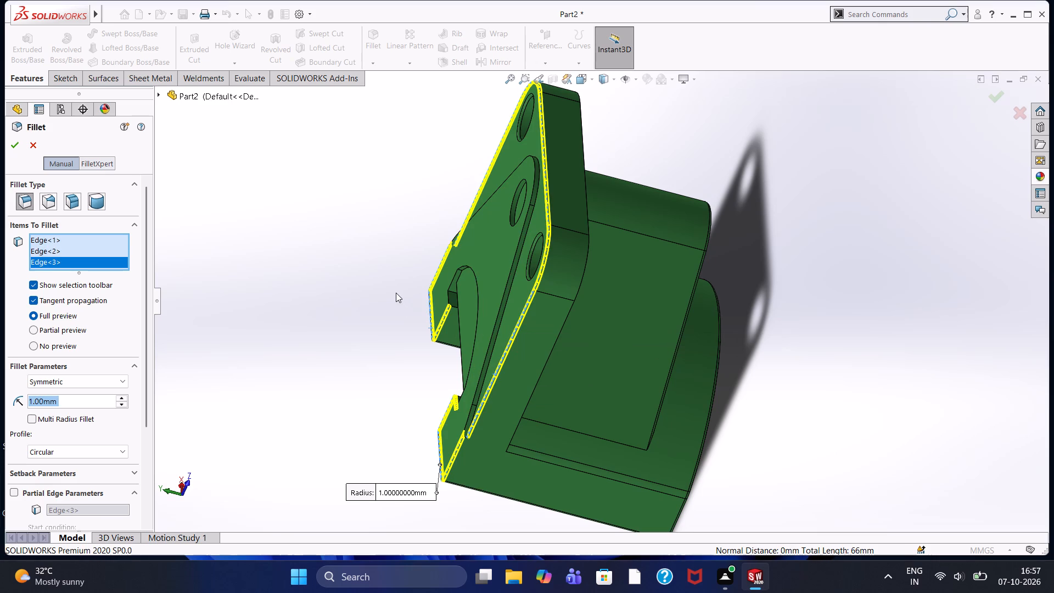
click(539, 382)
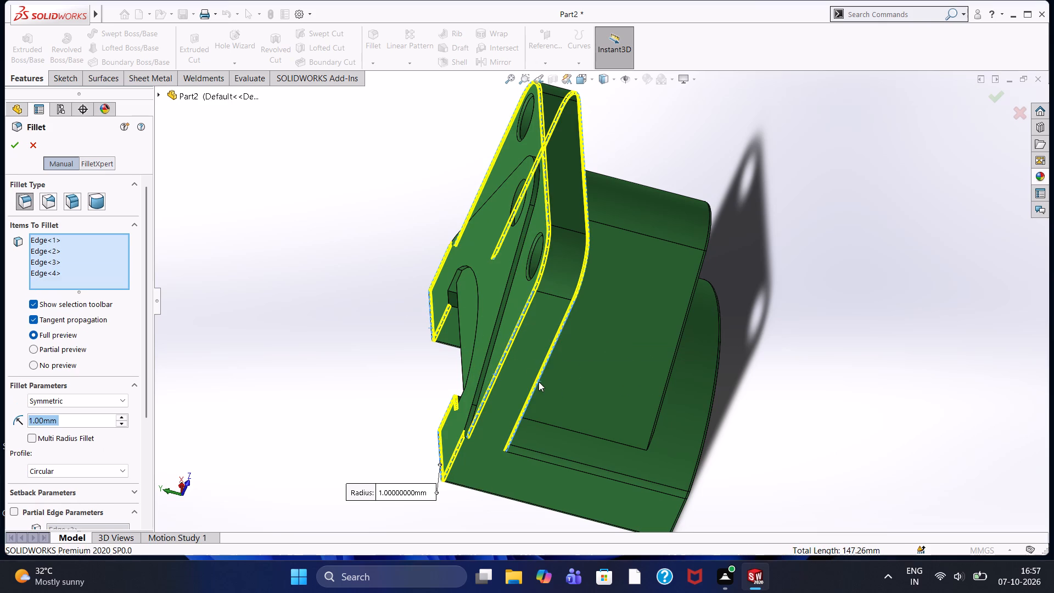
click(9, 145)
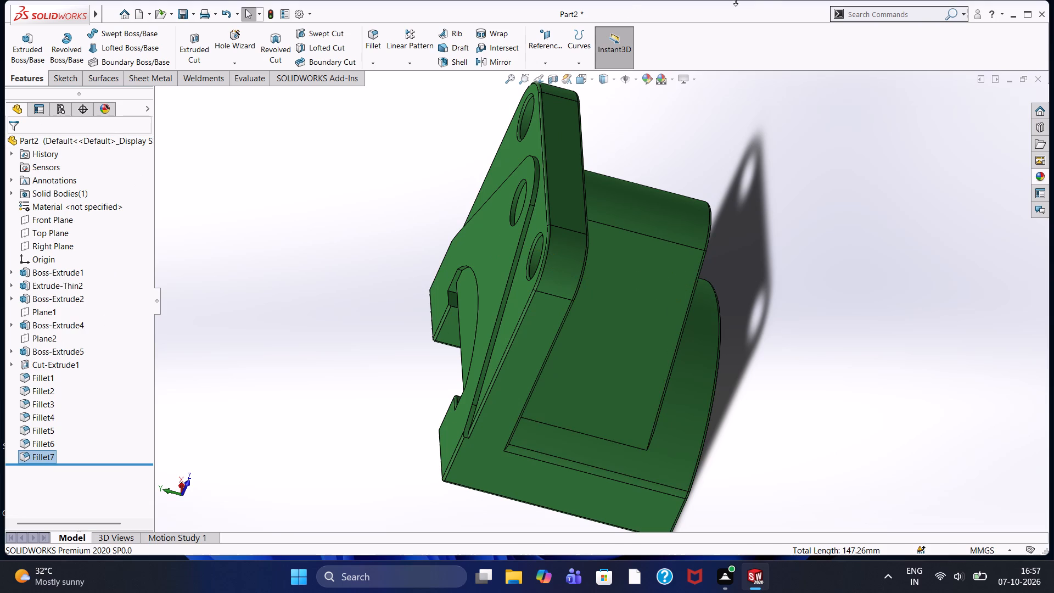
Examine the filleted mounting plate, sloped boss and arched base from the side and front.
middle_drag(390, 402, 174, 363)
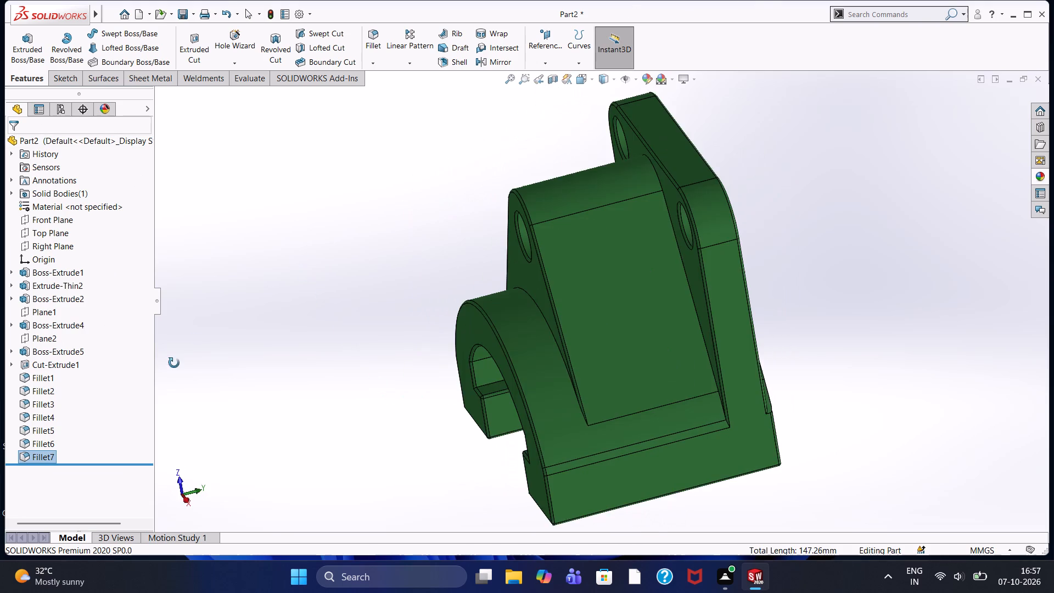
middle_drag(174, 363, 232, 356)
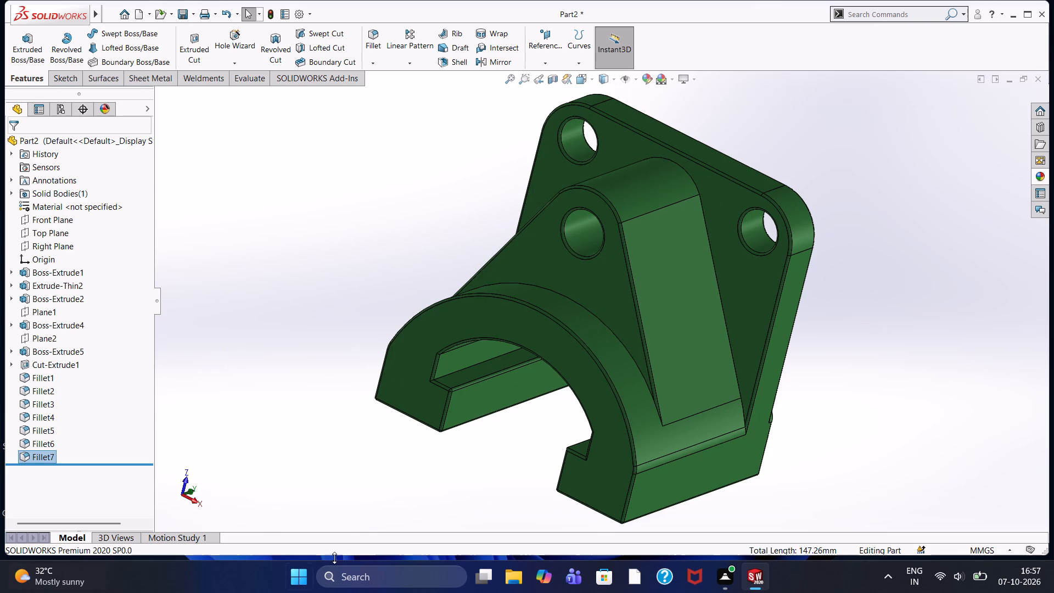
scroll(411, 214, up, 1)
scroll(467, 293, down, 1)
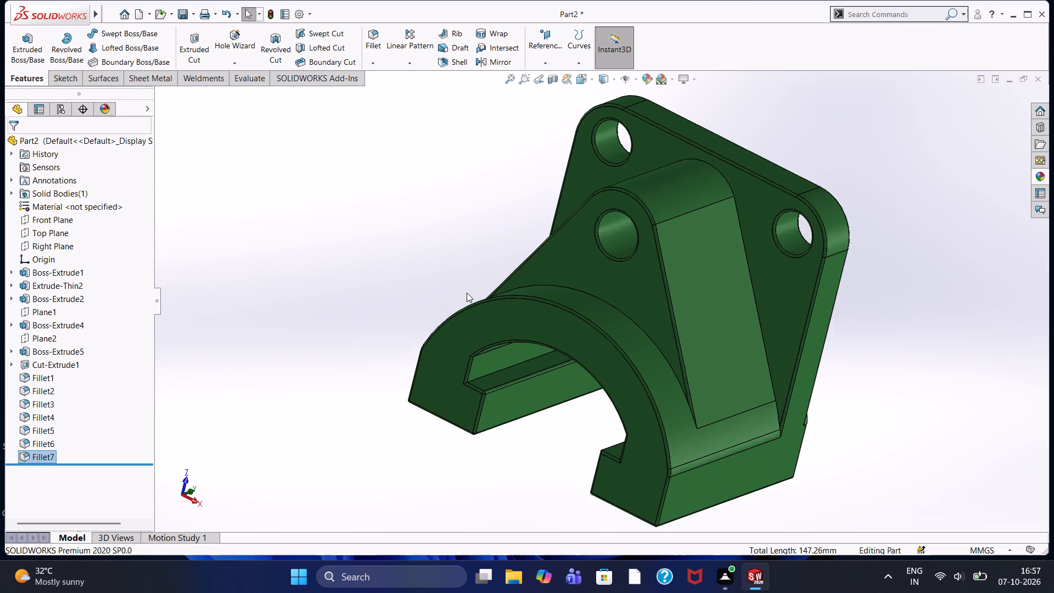
scroll(467, 293, down, 2)
scroll(467, 293, up, 5)
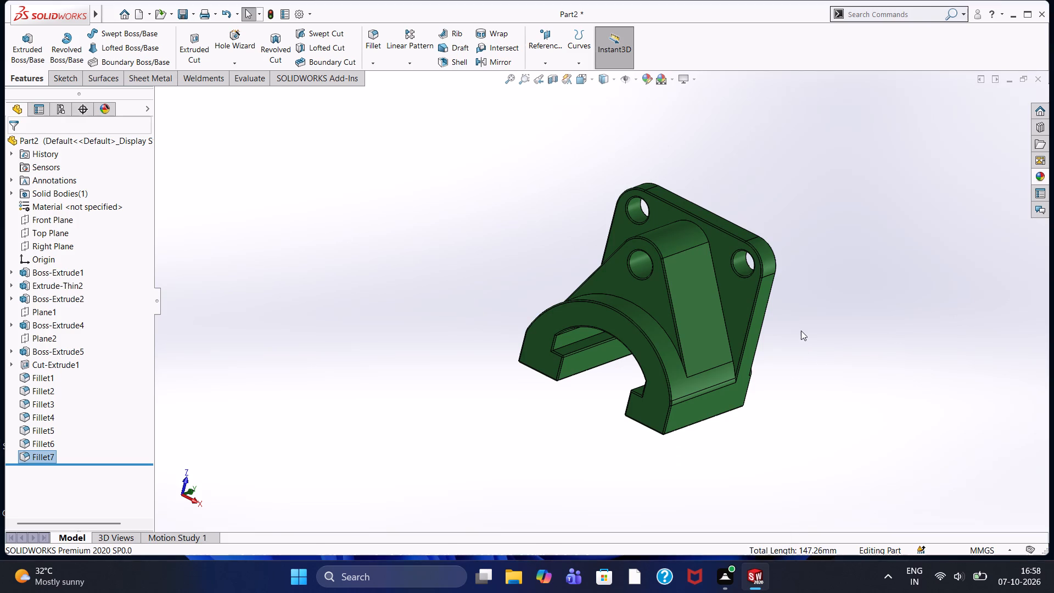
scroll(760, 317, up, 2)
scroll(757, 314, down, 2)
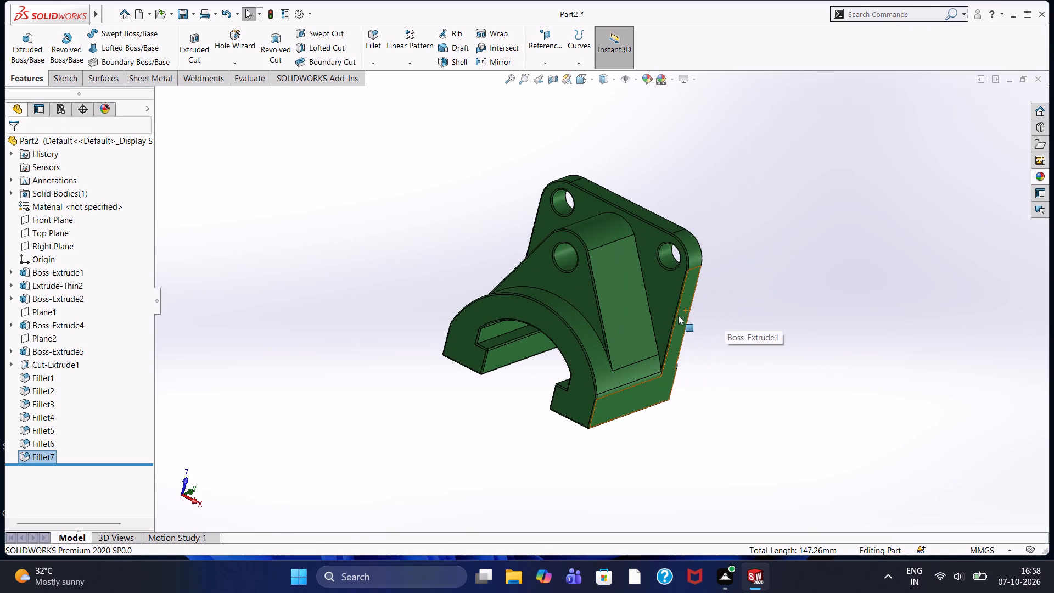
scroll(678, 315, up, 1)
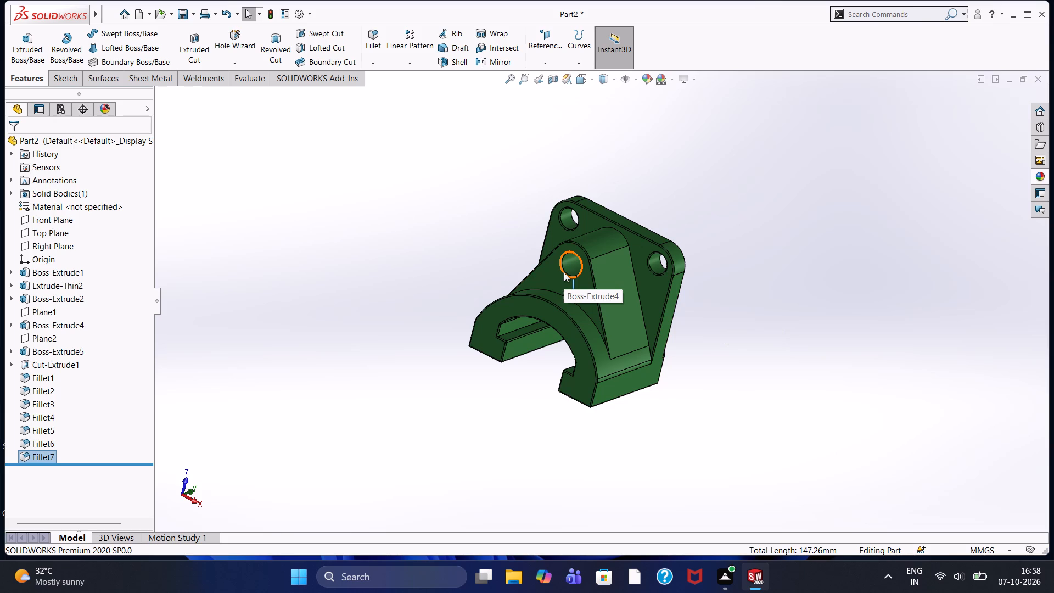
scroll(560, 279, down, 3)
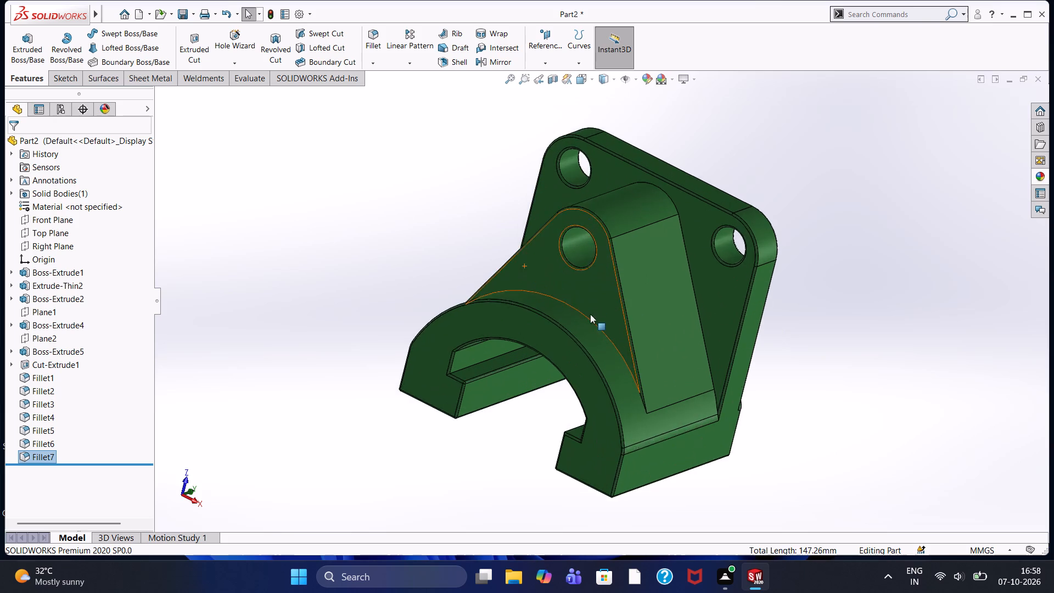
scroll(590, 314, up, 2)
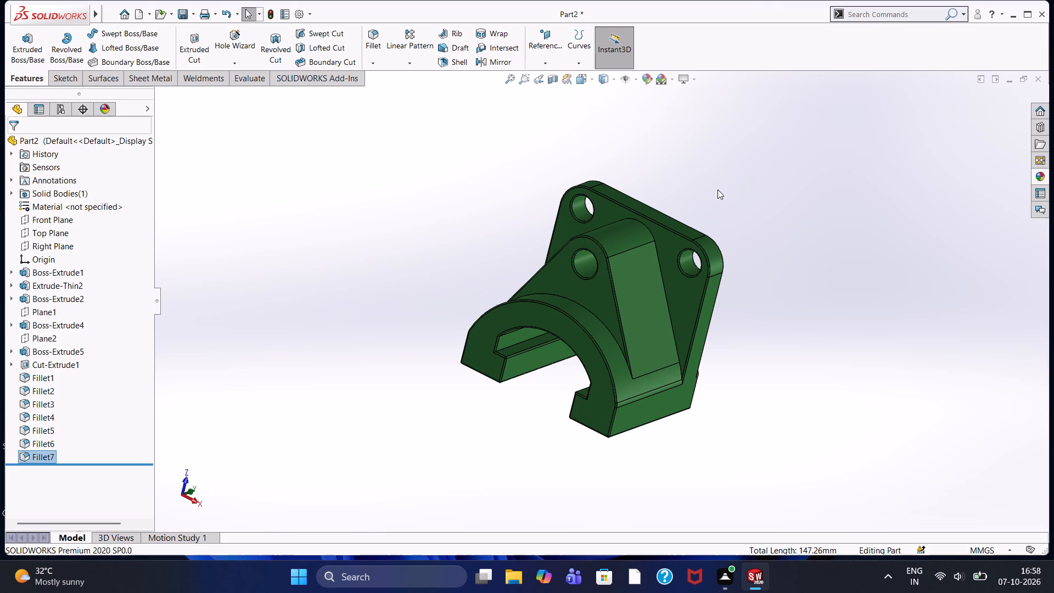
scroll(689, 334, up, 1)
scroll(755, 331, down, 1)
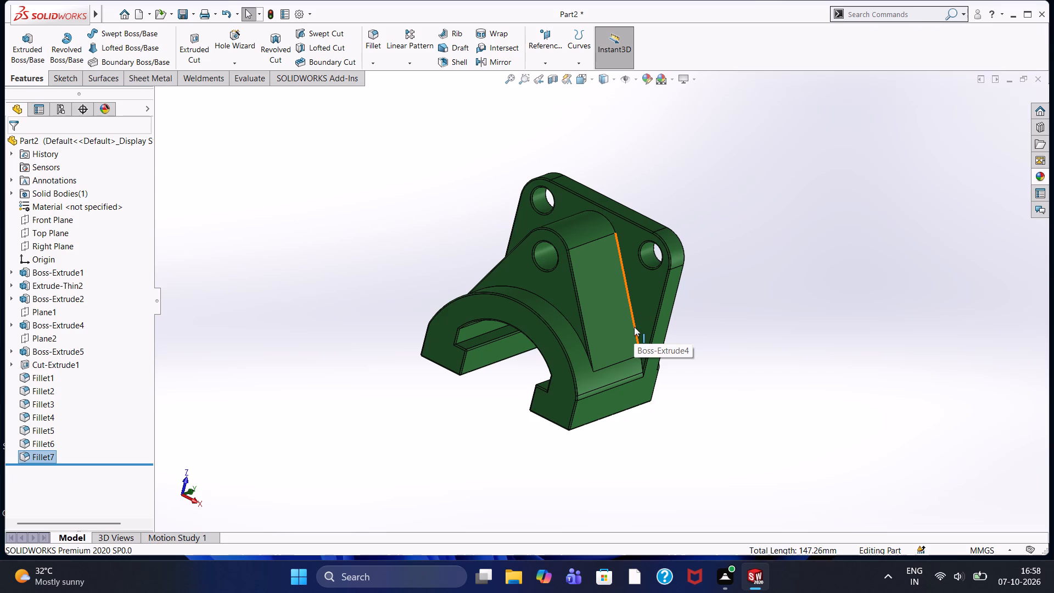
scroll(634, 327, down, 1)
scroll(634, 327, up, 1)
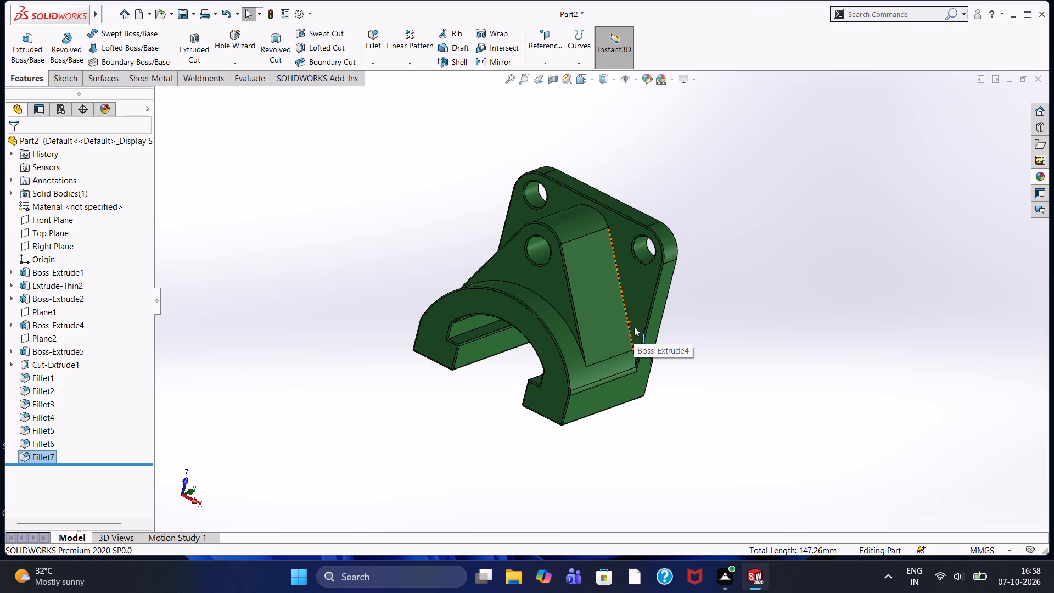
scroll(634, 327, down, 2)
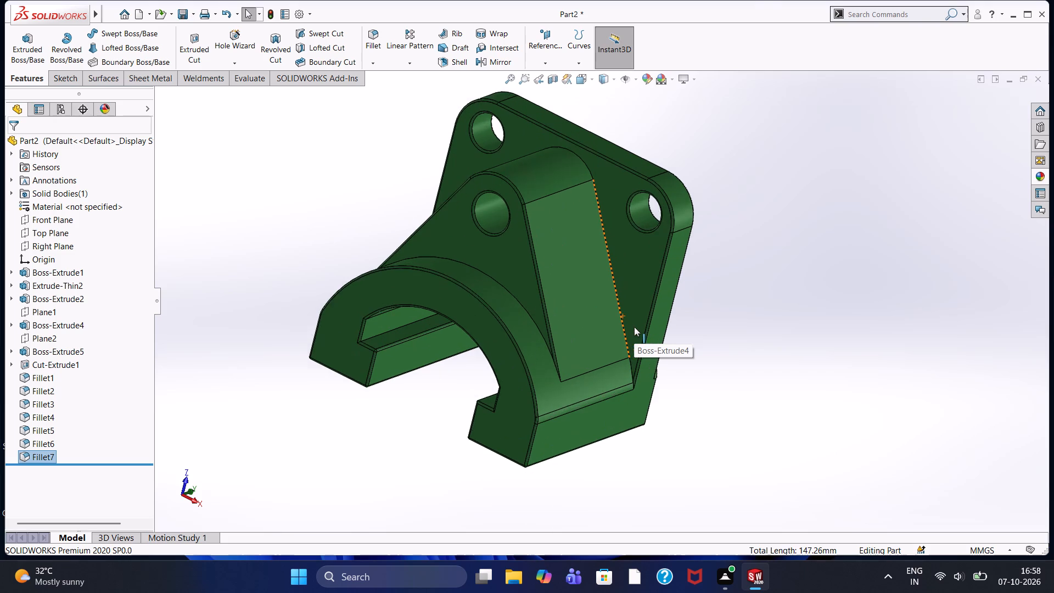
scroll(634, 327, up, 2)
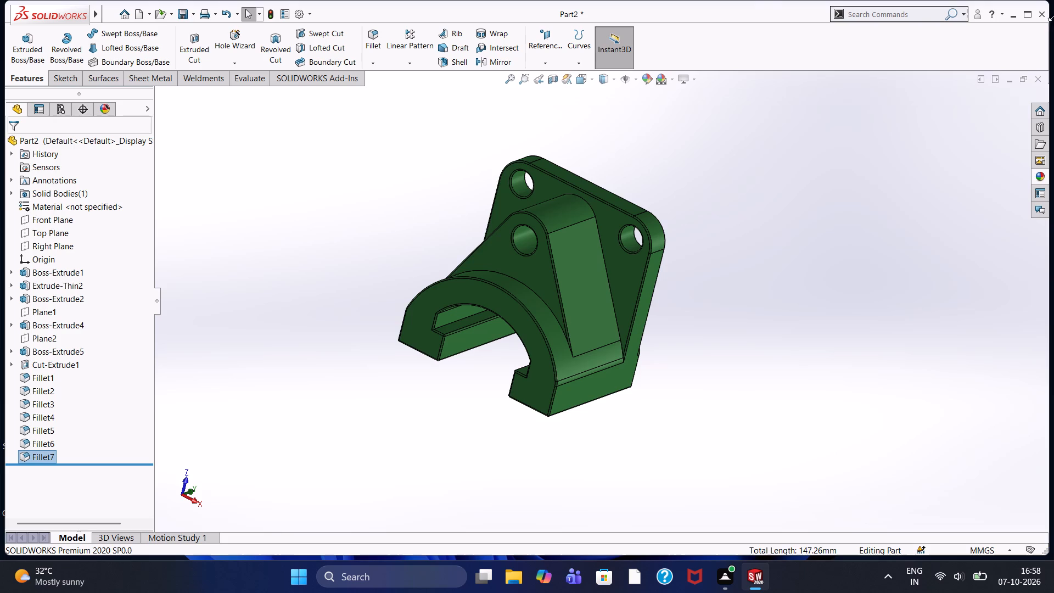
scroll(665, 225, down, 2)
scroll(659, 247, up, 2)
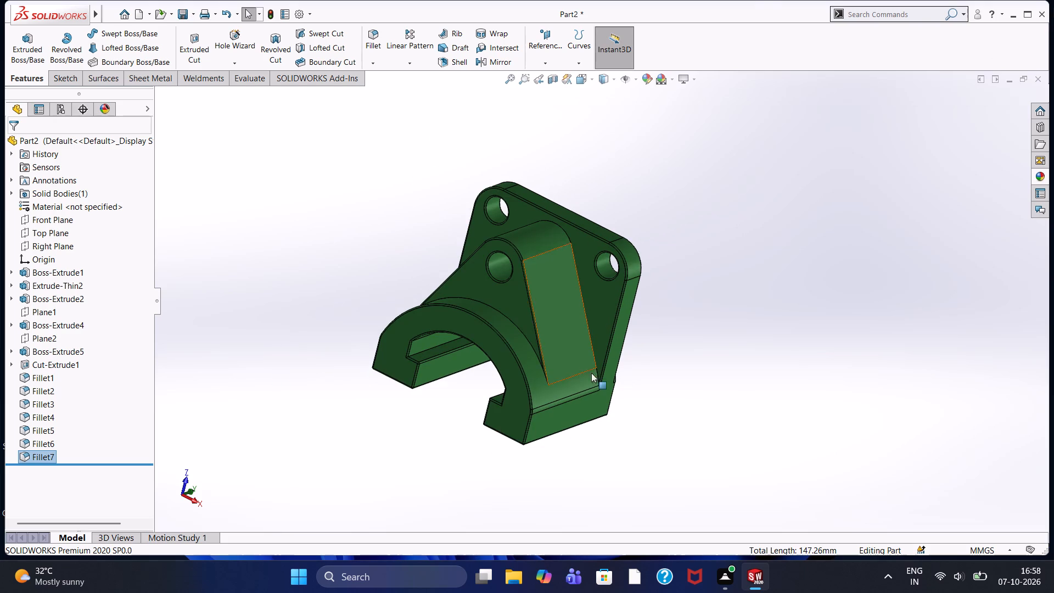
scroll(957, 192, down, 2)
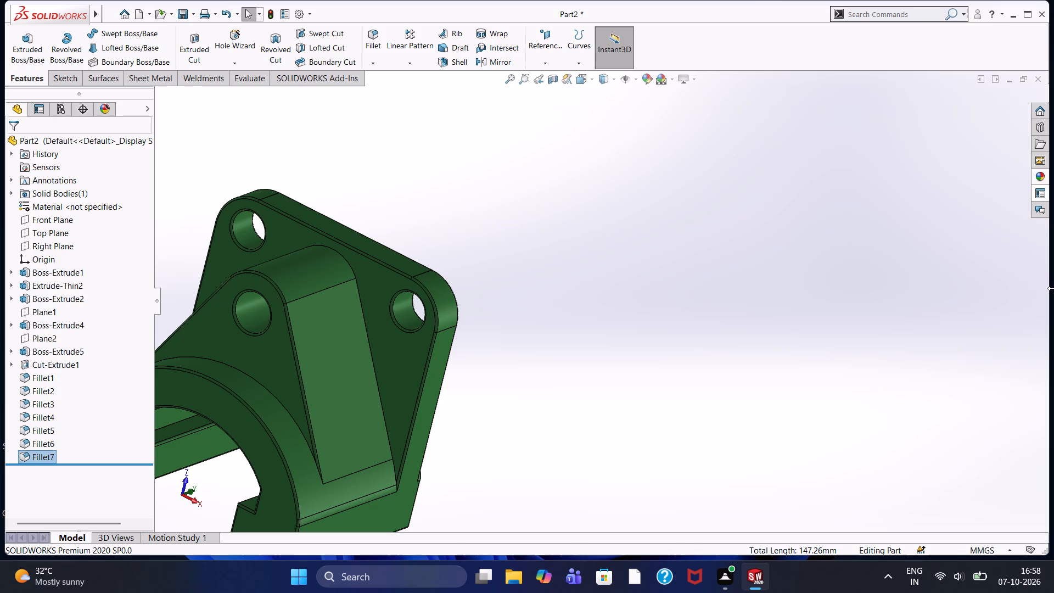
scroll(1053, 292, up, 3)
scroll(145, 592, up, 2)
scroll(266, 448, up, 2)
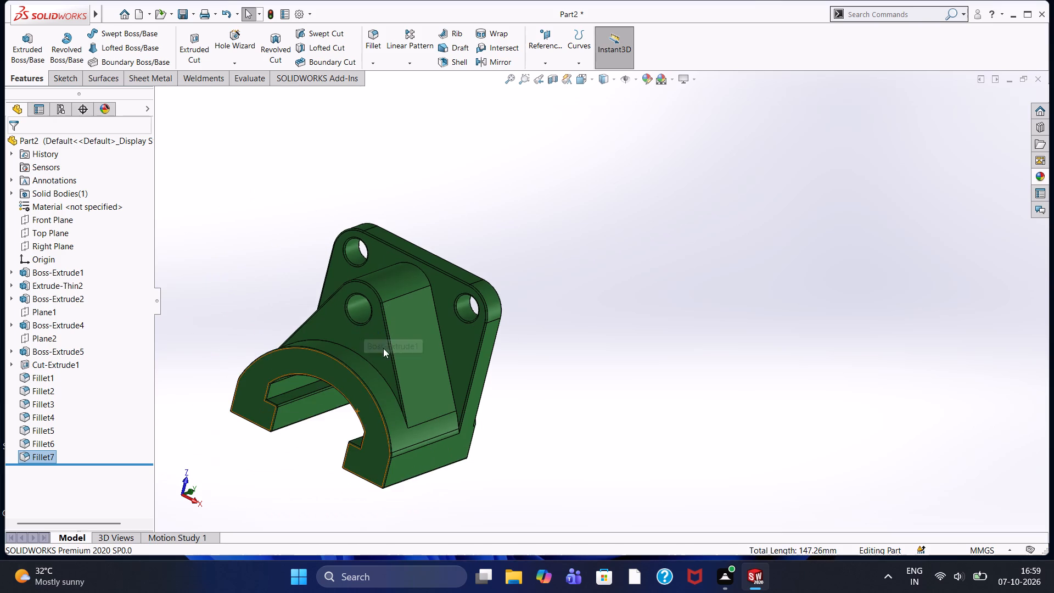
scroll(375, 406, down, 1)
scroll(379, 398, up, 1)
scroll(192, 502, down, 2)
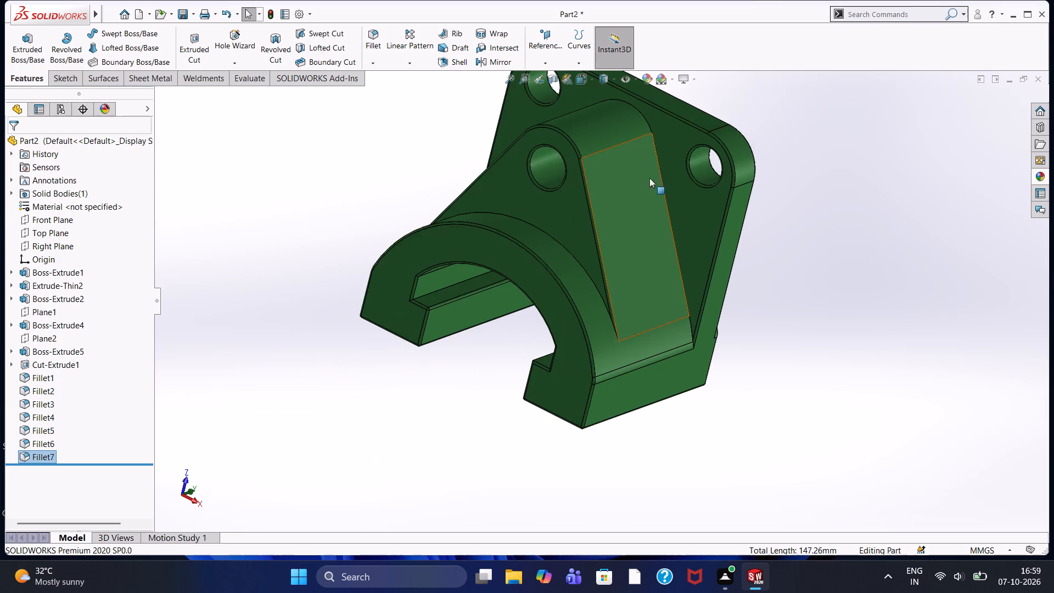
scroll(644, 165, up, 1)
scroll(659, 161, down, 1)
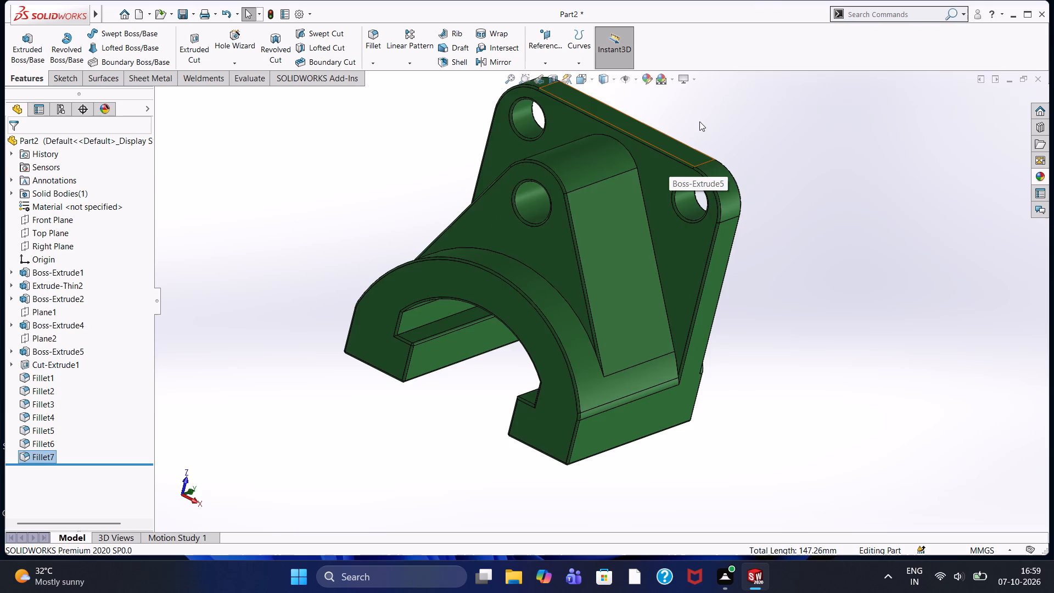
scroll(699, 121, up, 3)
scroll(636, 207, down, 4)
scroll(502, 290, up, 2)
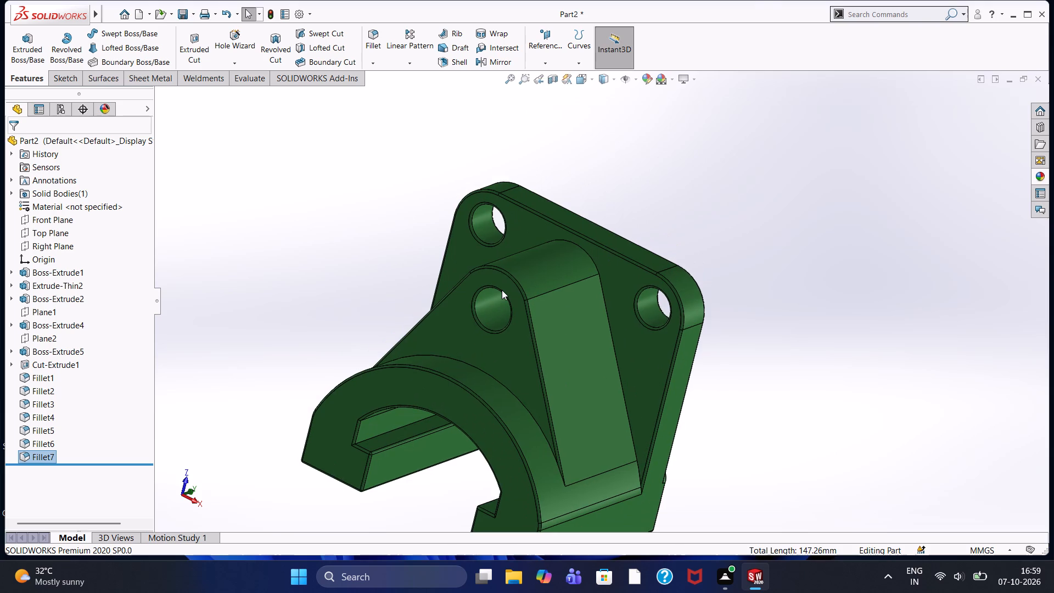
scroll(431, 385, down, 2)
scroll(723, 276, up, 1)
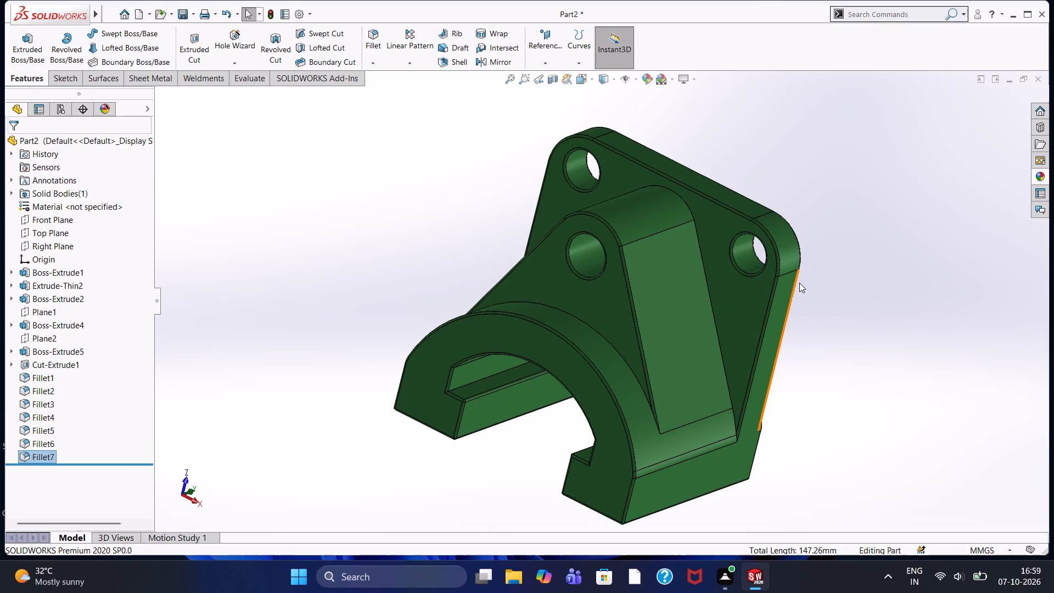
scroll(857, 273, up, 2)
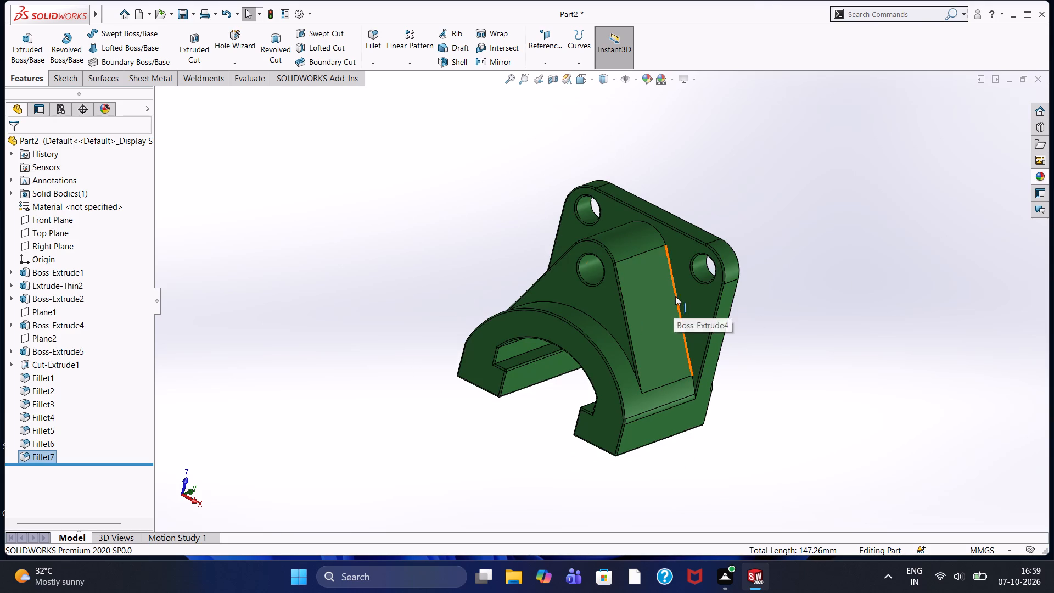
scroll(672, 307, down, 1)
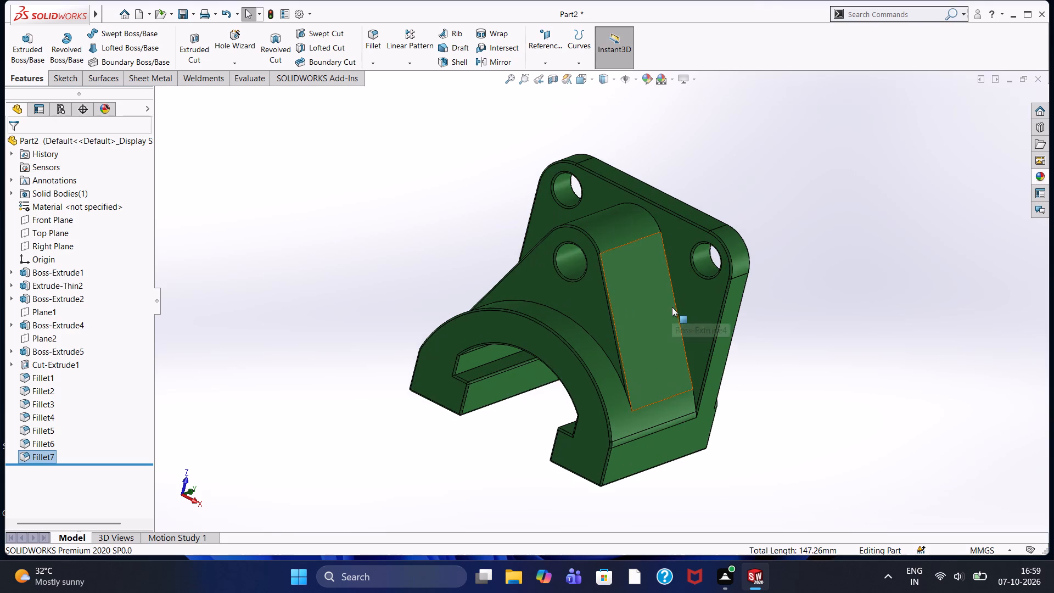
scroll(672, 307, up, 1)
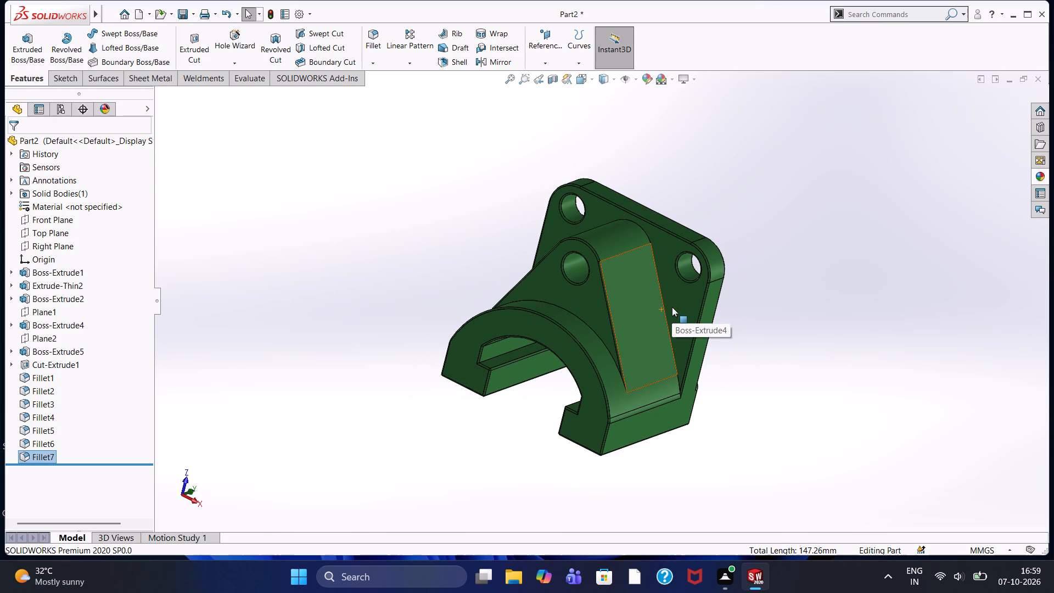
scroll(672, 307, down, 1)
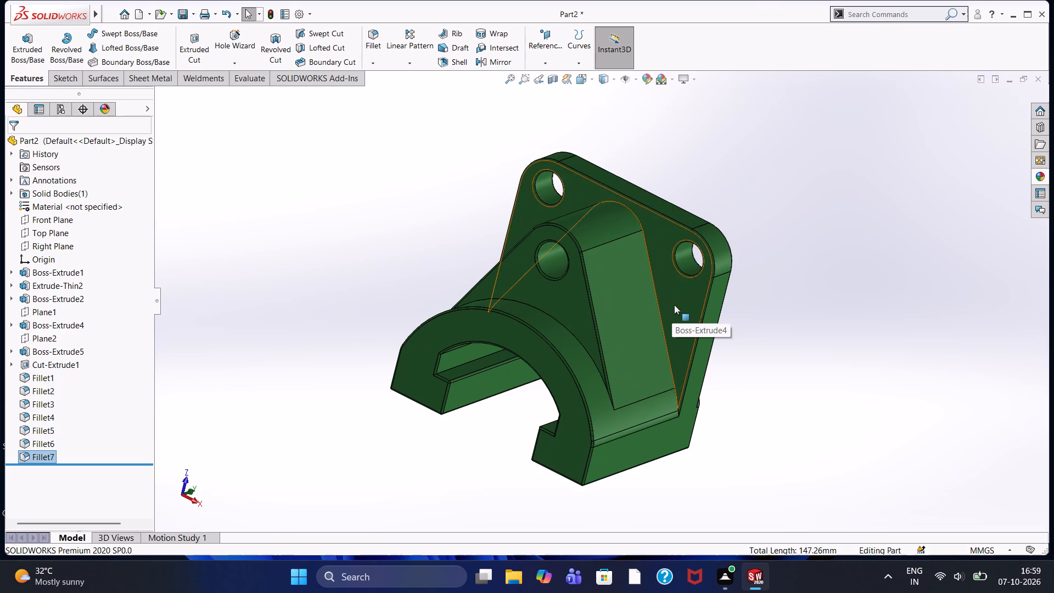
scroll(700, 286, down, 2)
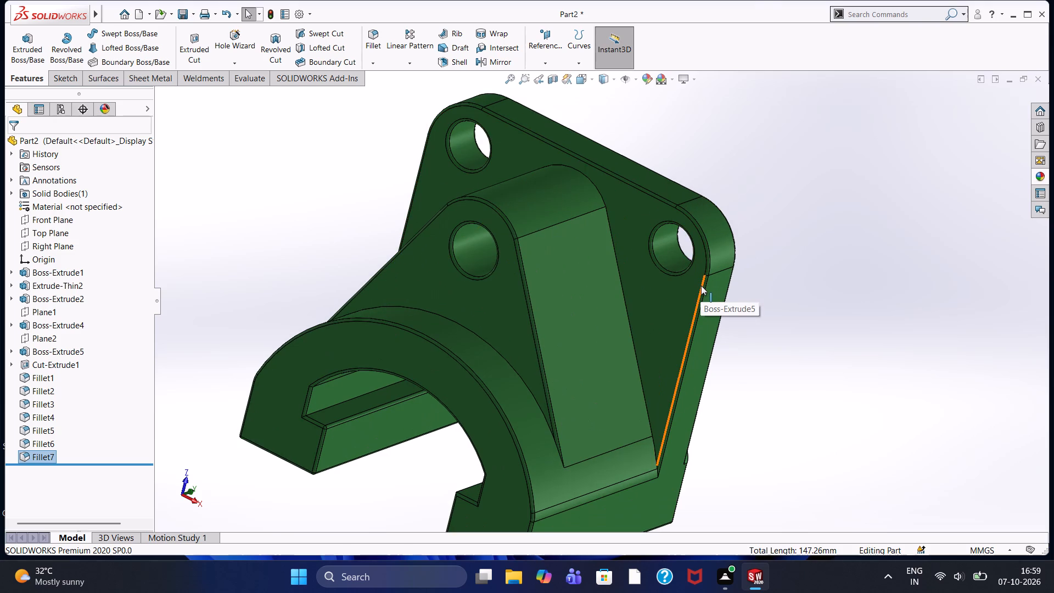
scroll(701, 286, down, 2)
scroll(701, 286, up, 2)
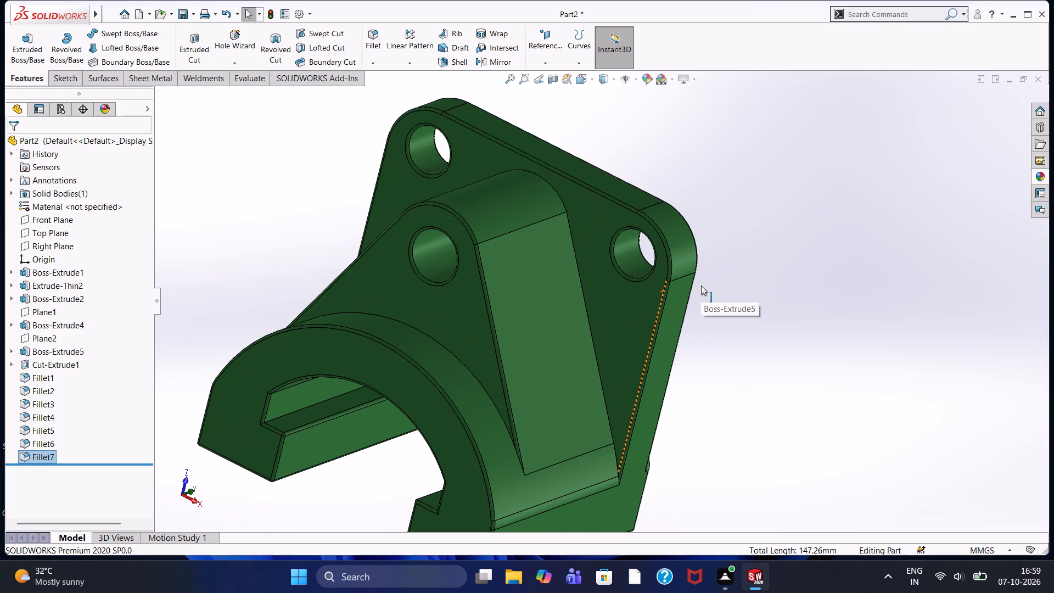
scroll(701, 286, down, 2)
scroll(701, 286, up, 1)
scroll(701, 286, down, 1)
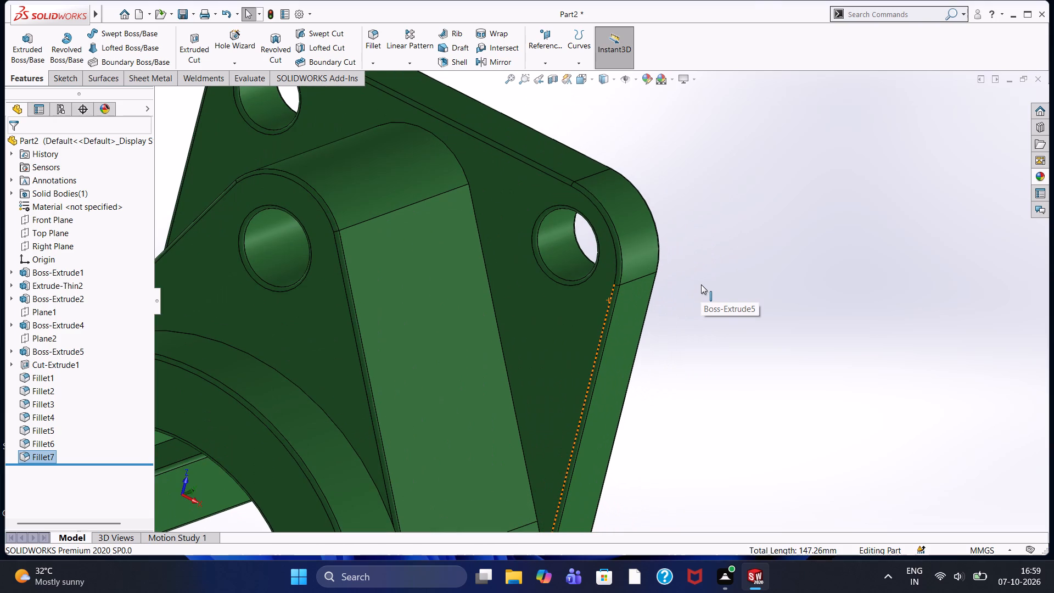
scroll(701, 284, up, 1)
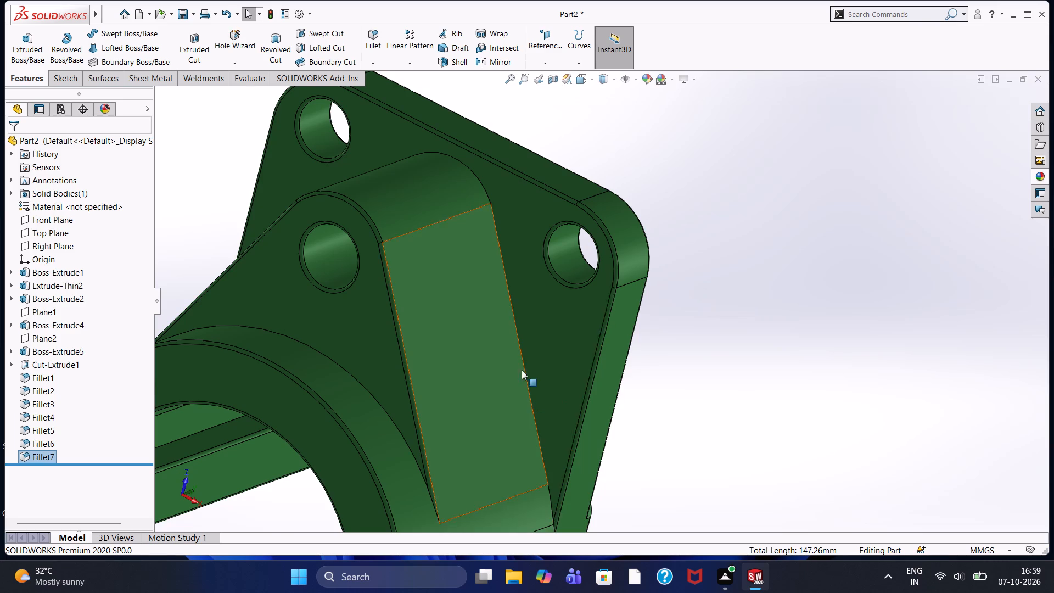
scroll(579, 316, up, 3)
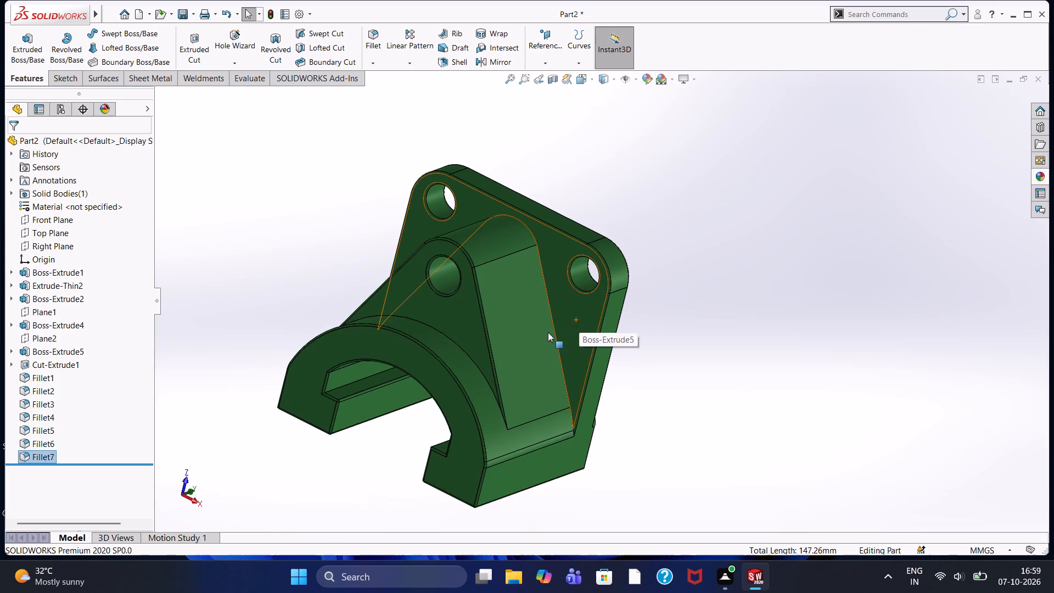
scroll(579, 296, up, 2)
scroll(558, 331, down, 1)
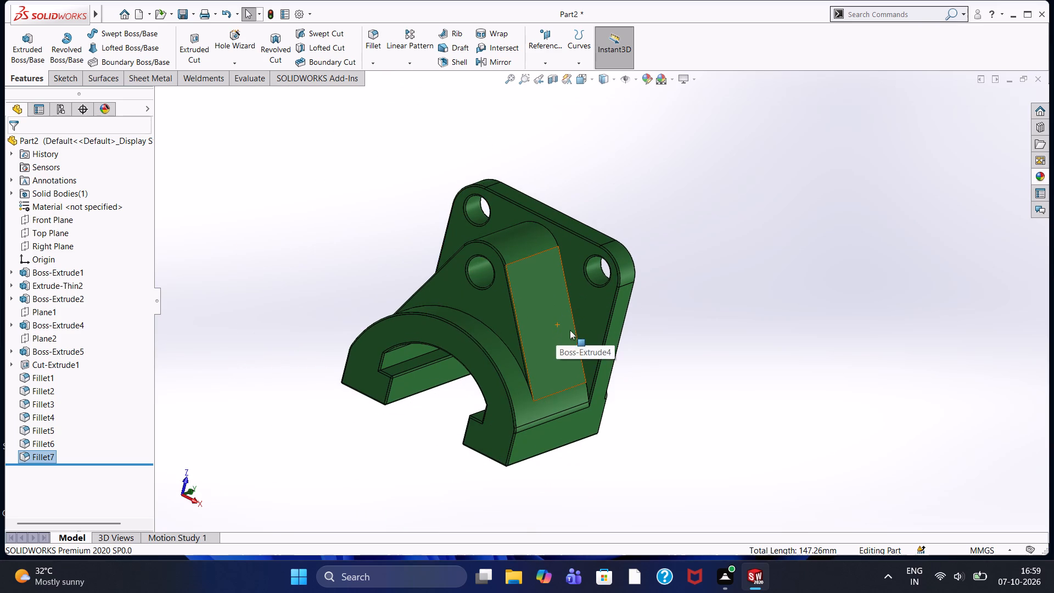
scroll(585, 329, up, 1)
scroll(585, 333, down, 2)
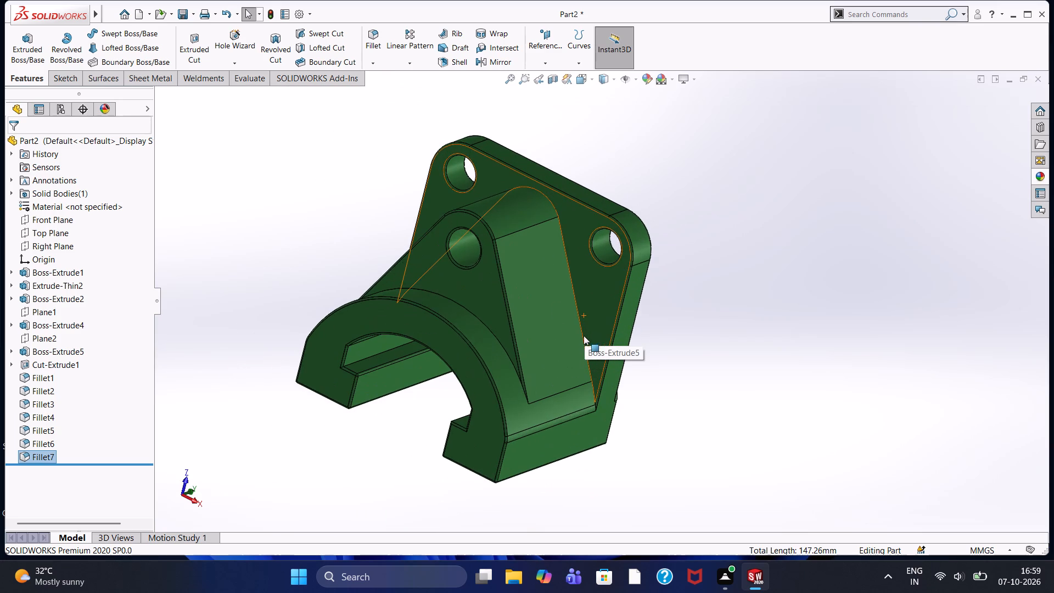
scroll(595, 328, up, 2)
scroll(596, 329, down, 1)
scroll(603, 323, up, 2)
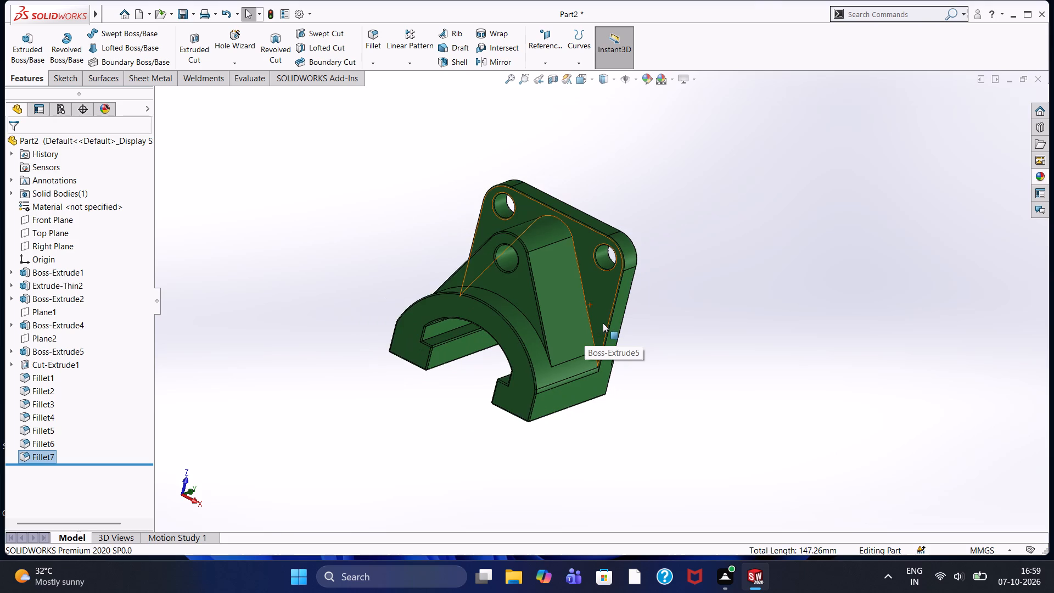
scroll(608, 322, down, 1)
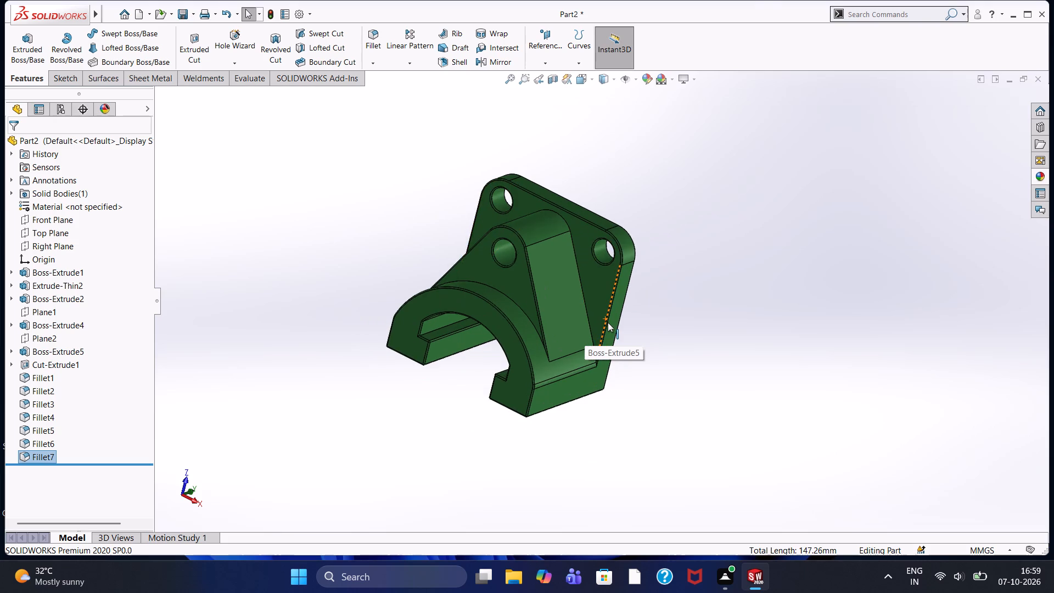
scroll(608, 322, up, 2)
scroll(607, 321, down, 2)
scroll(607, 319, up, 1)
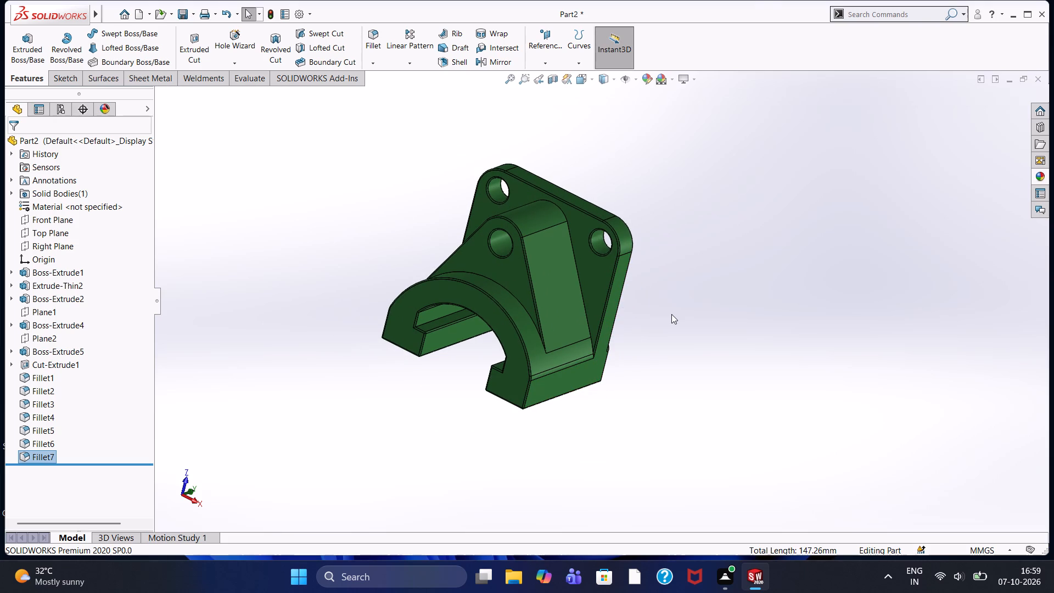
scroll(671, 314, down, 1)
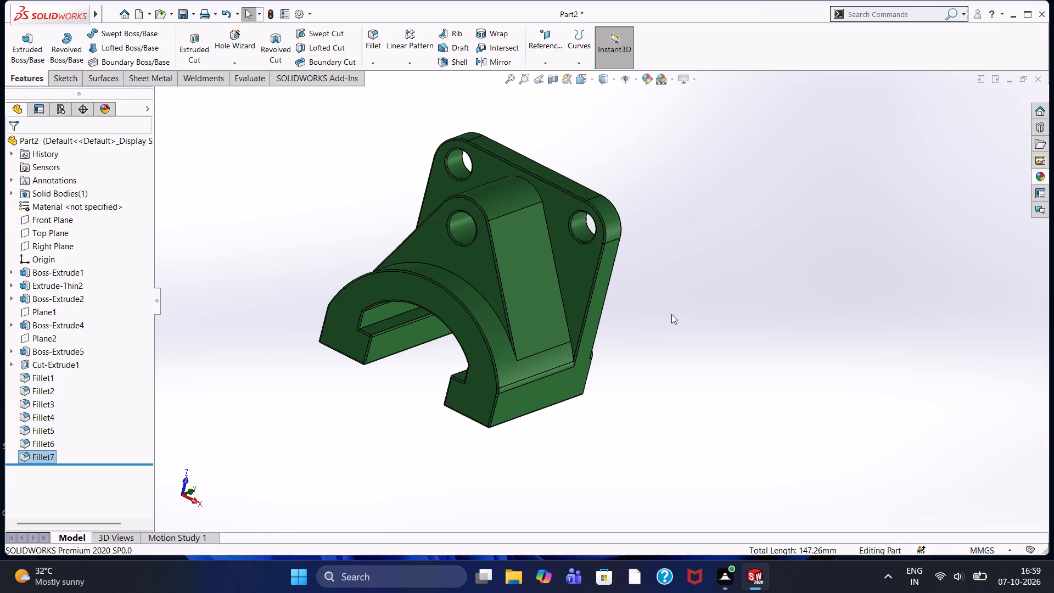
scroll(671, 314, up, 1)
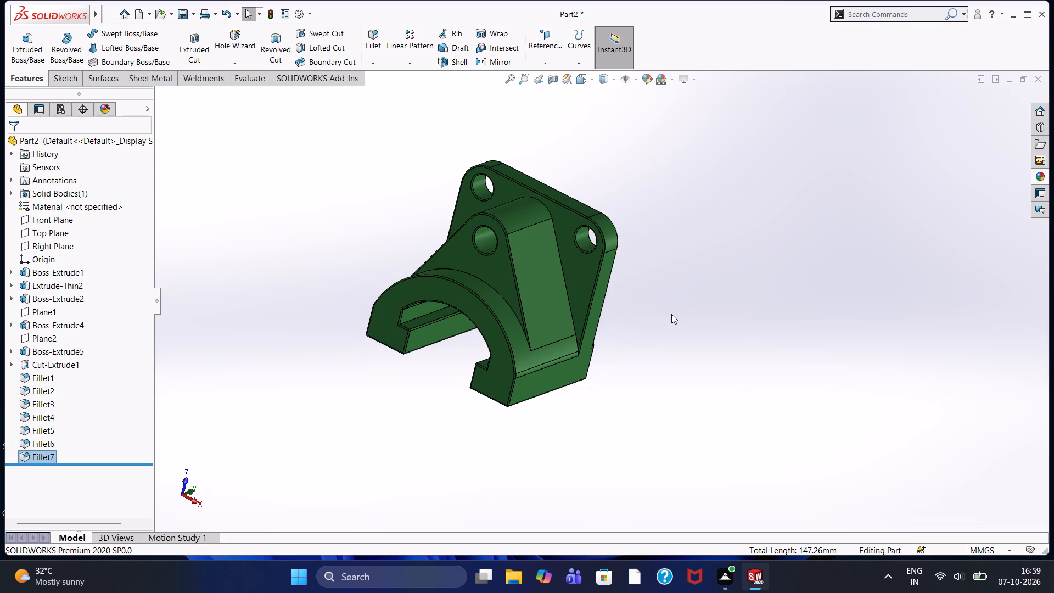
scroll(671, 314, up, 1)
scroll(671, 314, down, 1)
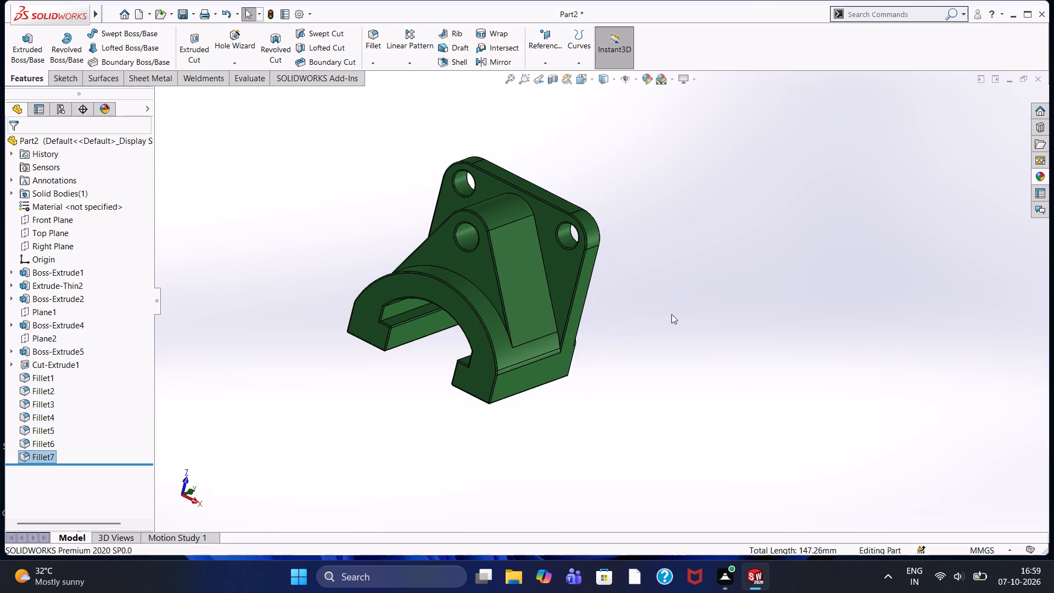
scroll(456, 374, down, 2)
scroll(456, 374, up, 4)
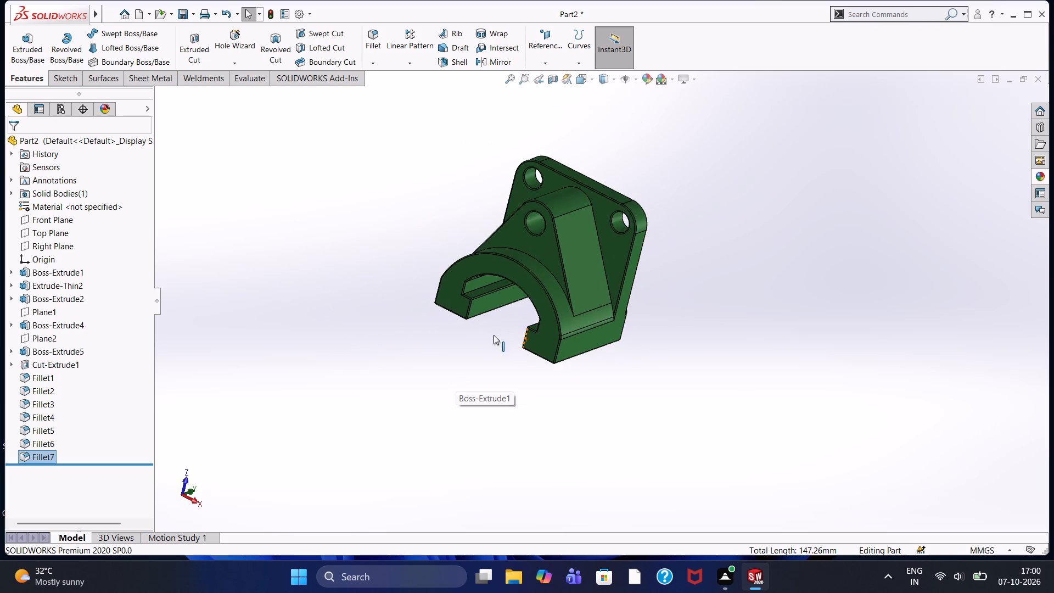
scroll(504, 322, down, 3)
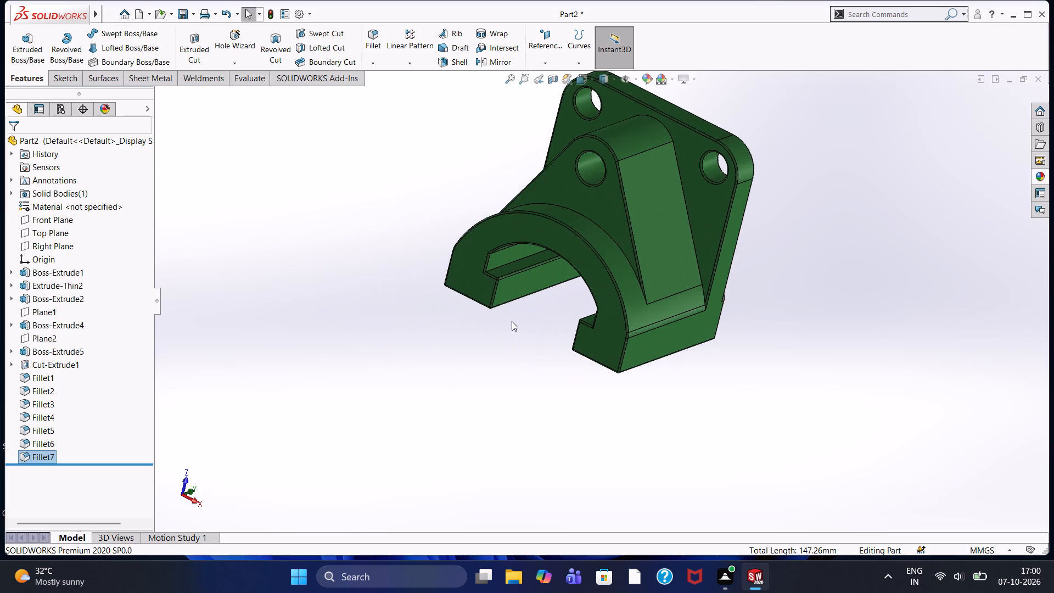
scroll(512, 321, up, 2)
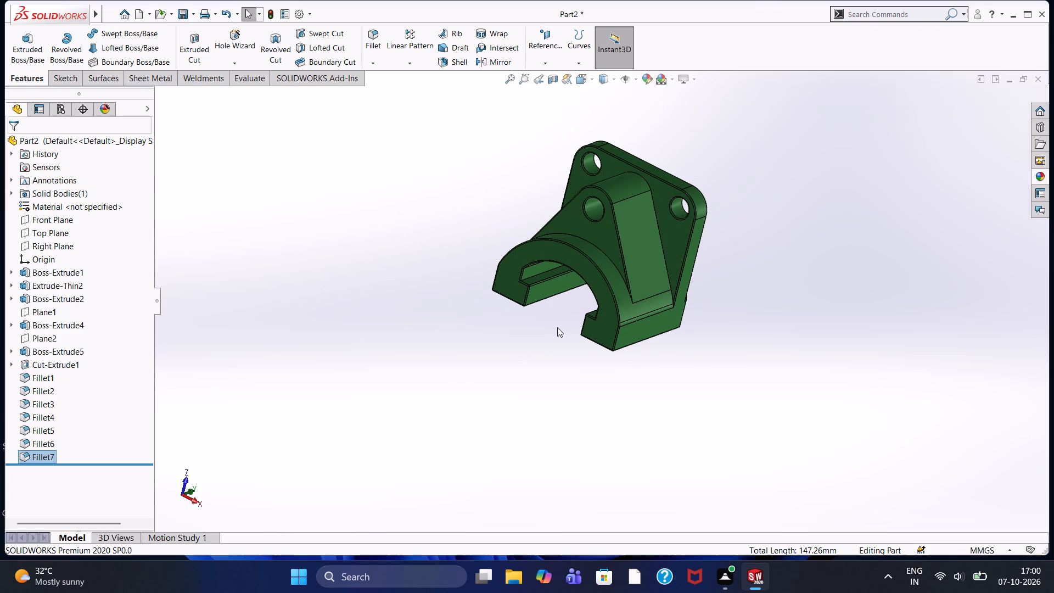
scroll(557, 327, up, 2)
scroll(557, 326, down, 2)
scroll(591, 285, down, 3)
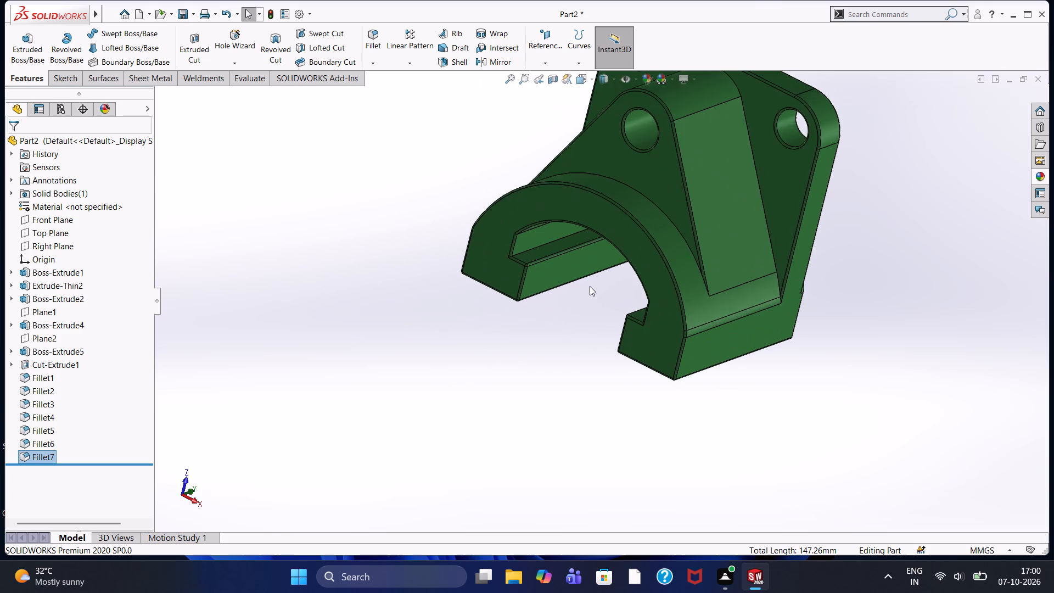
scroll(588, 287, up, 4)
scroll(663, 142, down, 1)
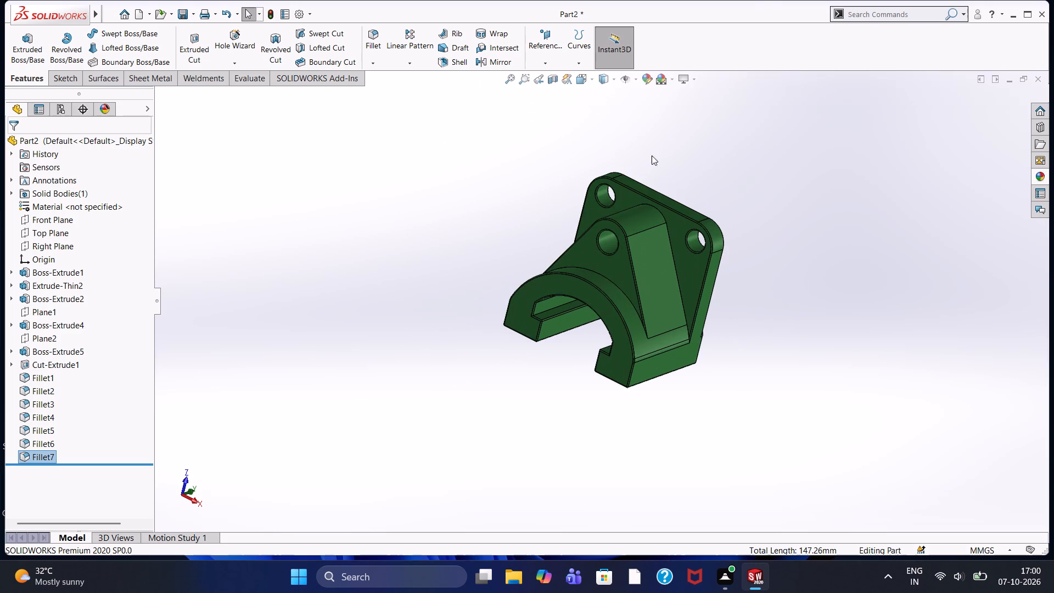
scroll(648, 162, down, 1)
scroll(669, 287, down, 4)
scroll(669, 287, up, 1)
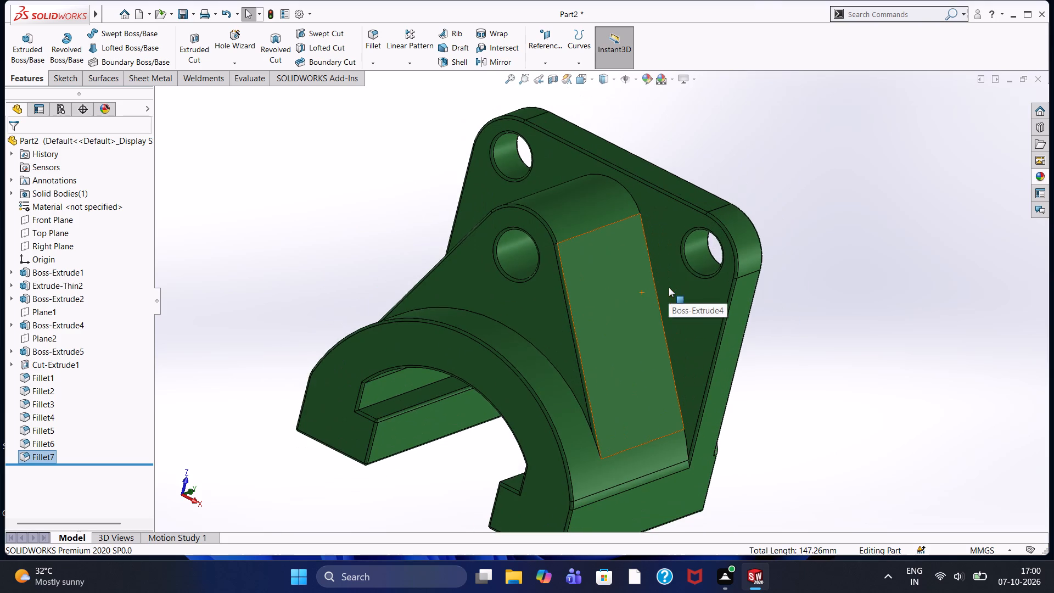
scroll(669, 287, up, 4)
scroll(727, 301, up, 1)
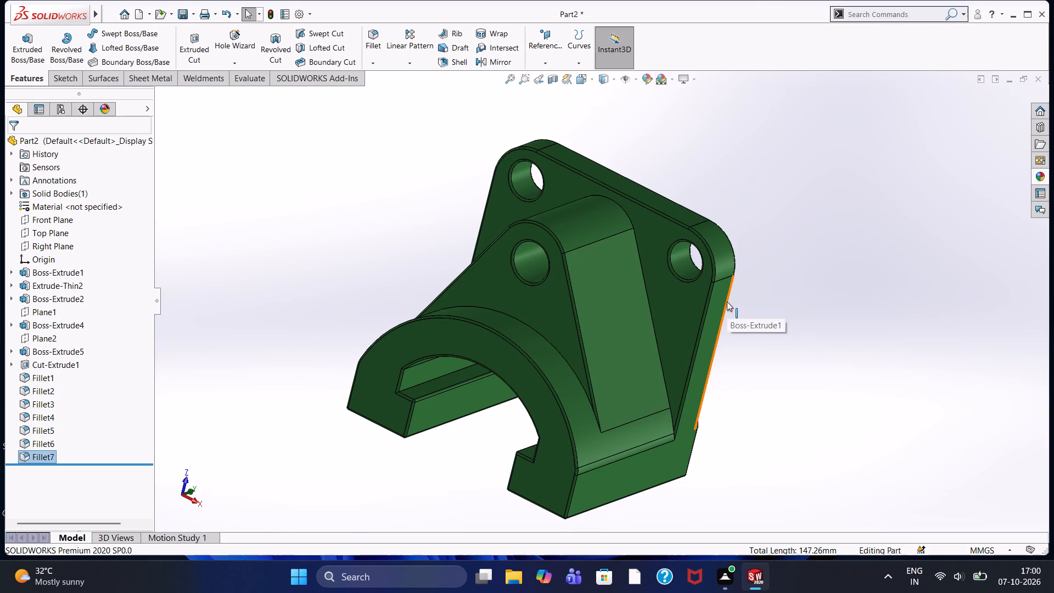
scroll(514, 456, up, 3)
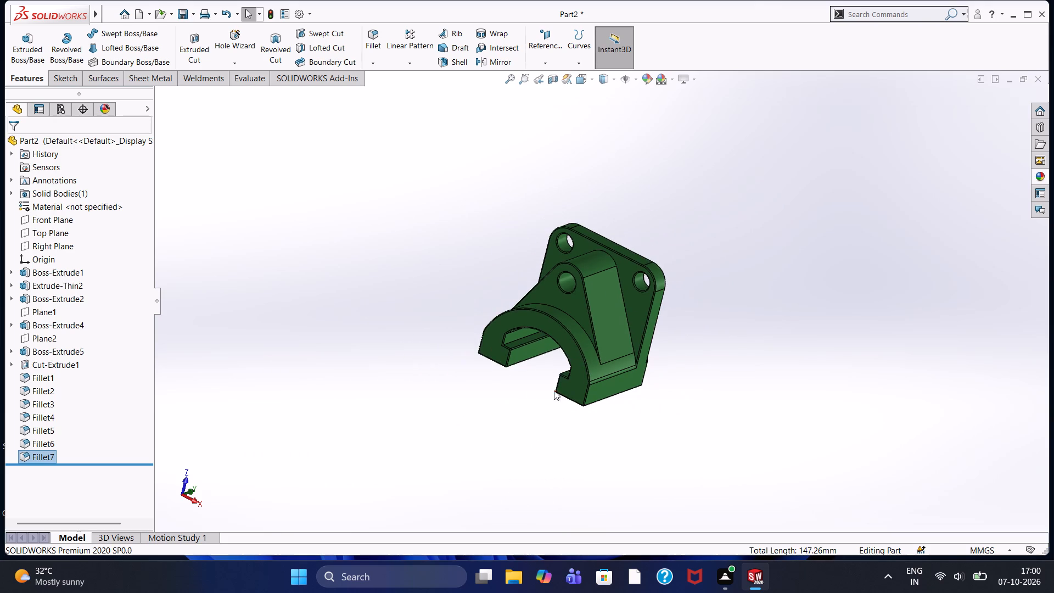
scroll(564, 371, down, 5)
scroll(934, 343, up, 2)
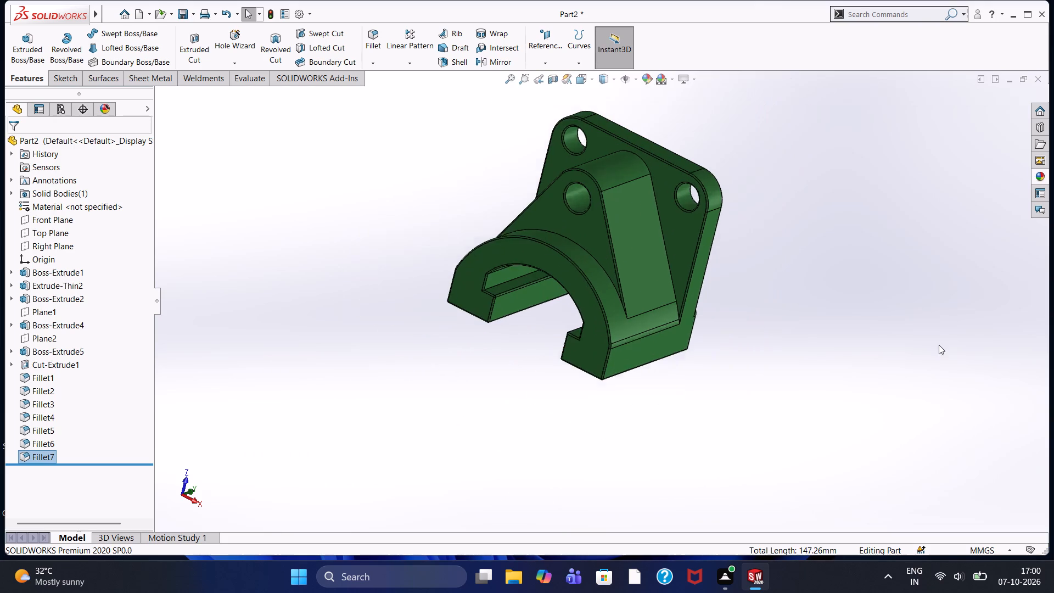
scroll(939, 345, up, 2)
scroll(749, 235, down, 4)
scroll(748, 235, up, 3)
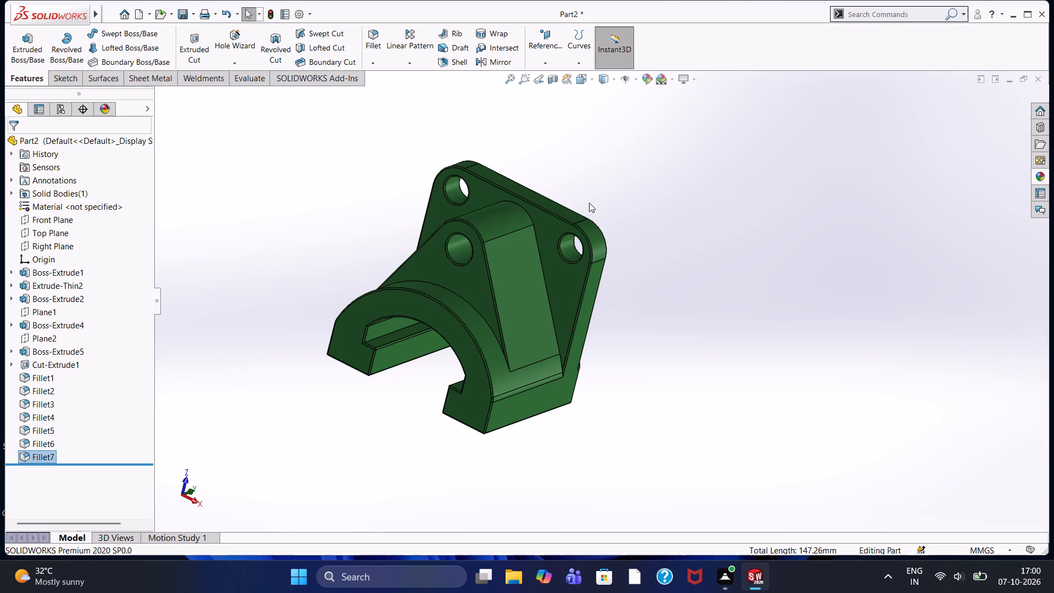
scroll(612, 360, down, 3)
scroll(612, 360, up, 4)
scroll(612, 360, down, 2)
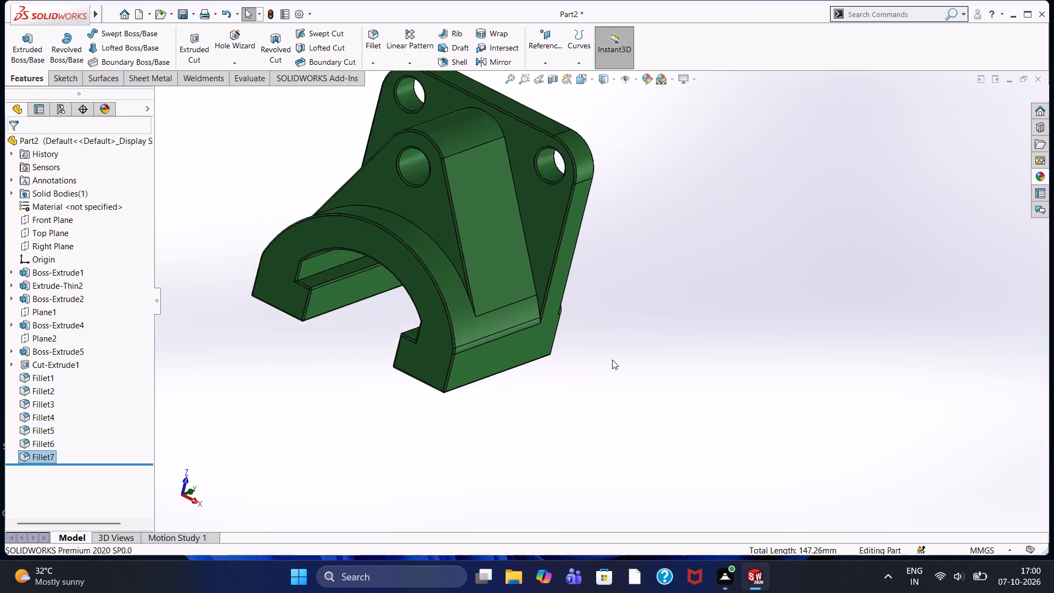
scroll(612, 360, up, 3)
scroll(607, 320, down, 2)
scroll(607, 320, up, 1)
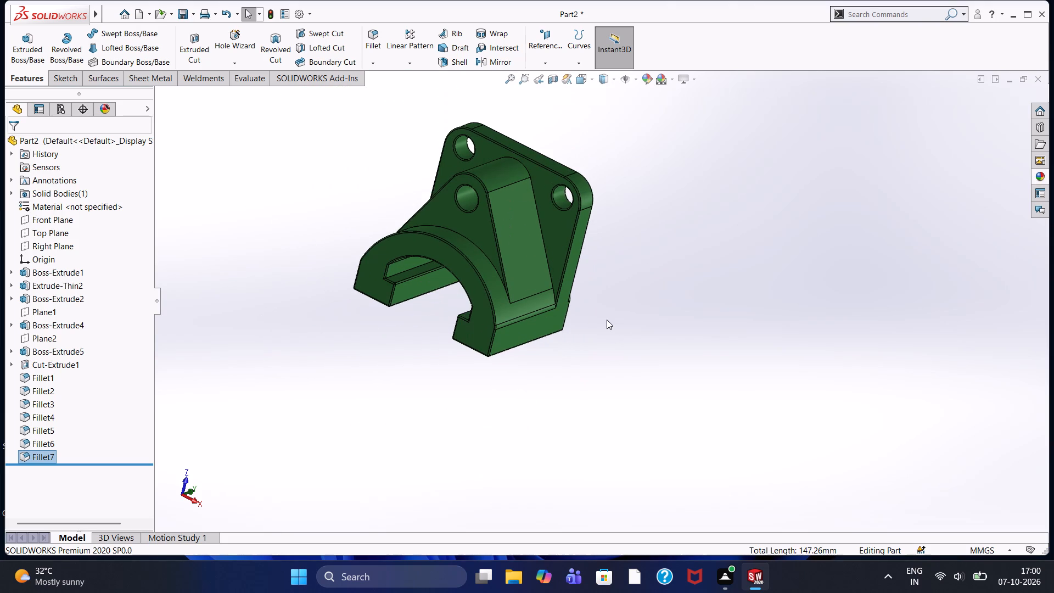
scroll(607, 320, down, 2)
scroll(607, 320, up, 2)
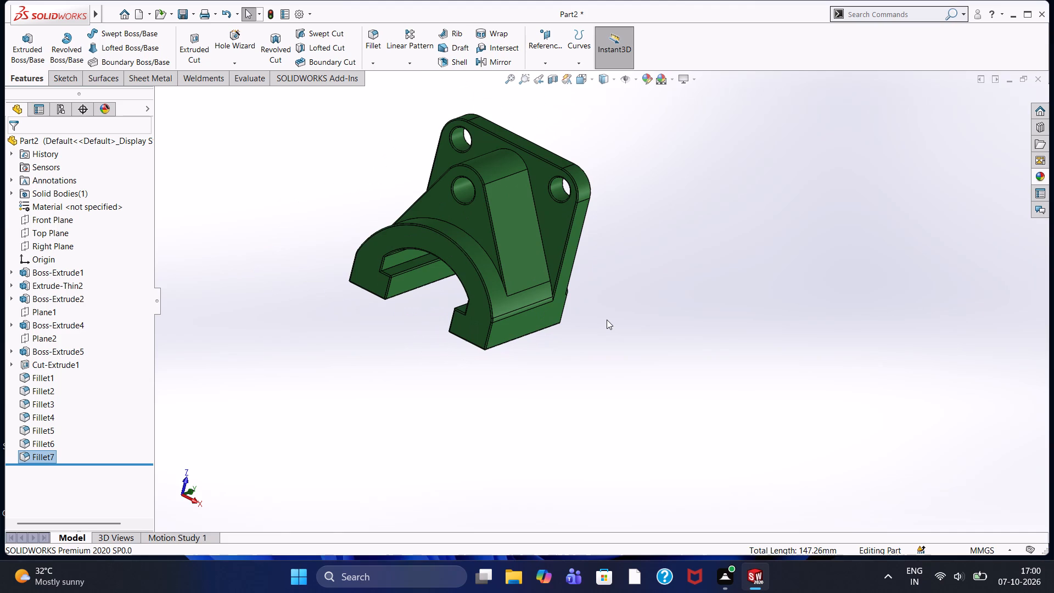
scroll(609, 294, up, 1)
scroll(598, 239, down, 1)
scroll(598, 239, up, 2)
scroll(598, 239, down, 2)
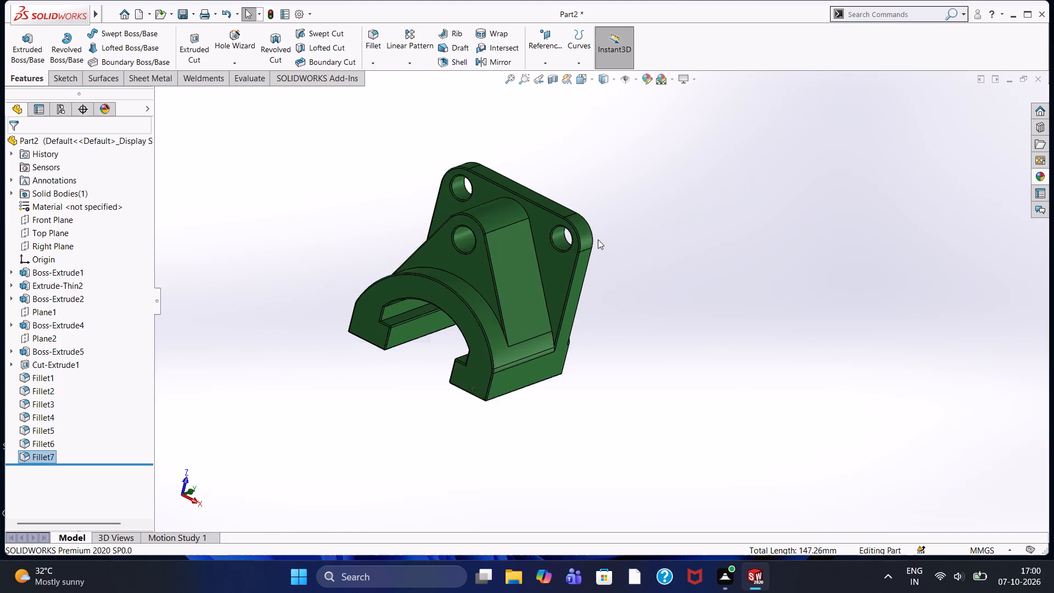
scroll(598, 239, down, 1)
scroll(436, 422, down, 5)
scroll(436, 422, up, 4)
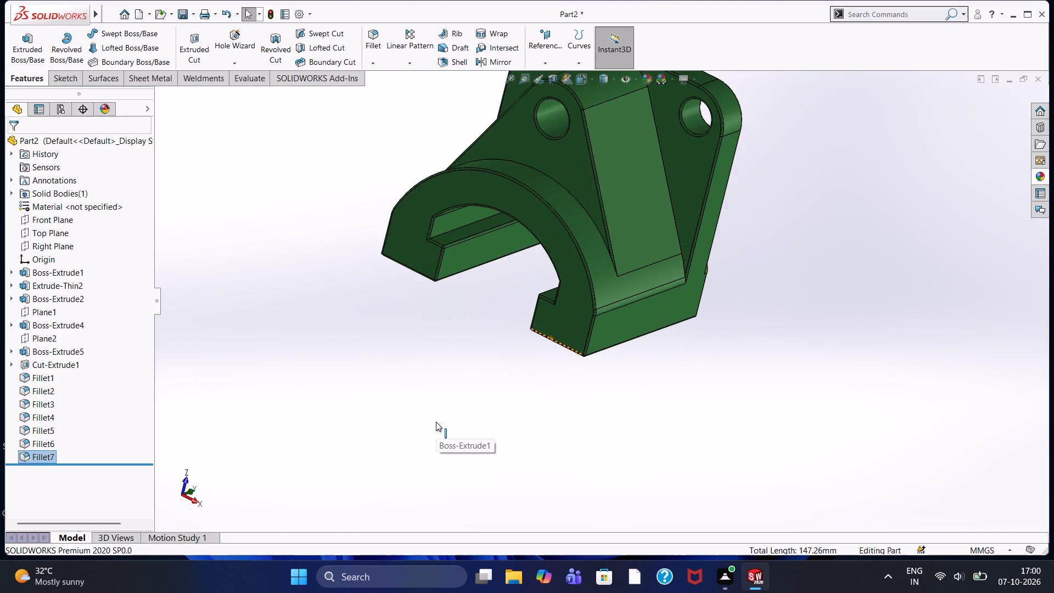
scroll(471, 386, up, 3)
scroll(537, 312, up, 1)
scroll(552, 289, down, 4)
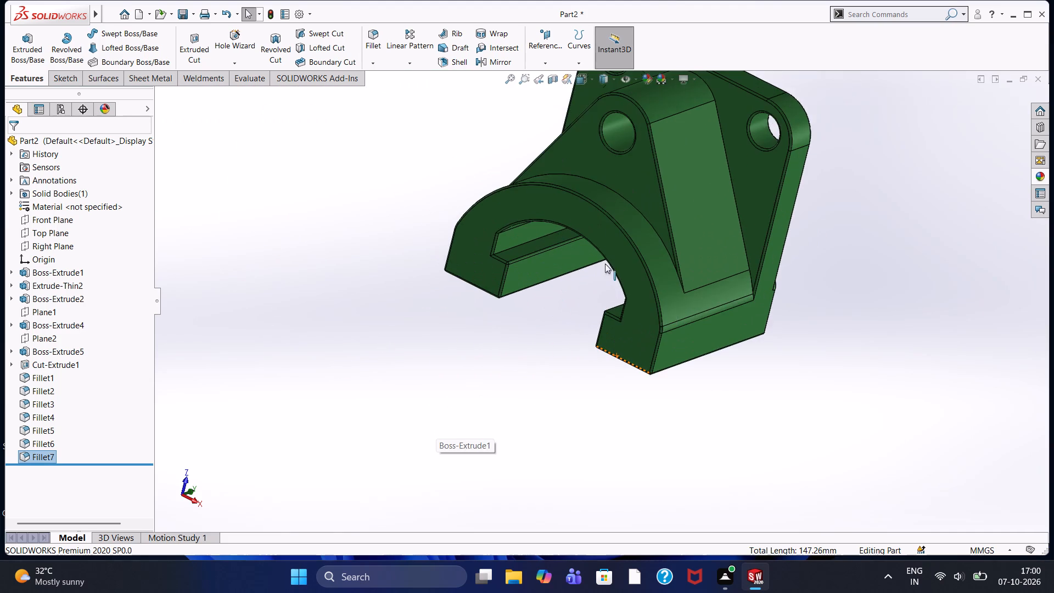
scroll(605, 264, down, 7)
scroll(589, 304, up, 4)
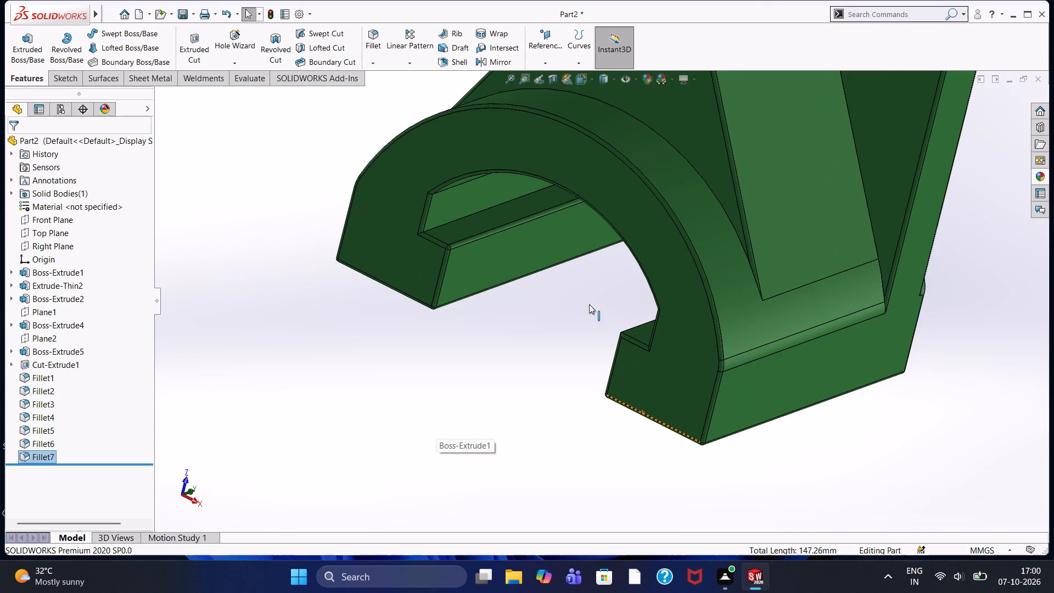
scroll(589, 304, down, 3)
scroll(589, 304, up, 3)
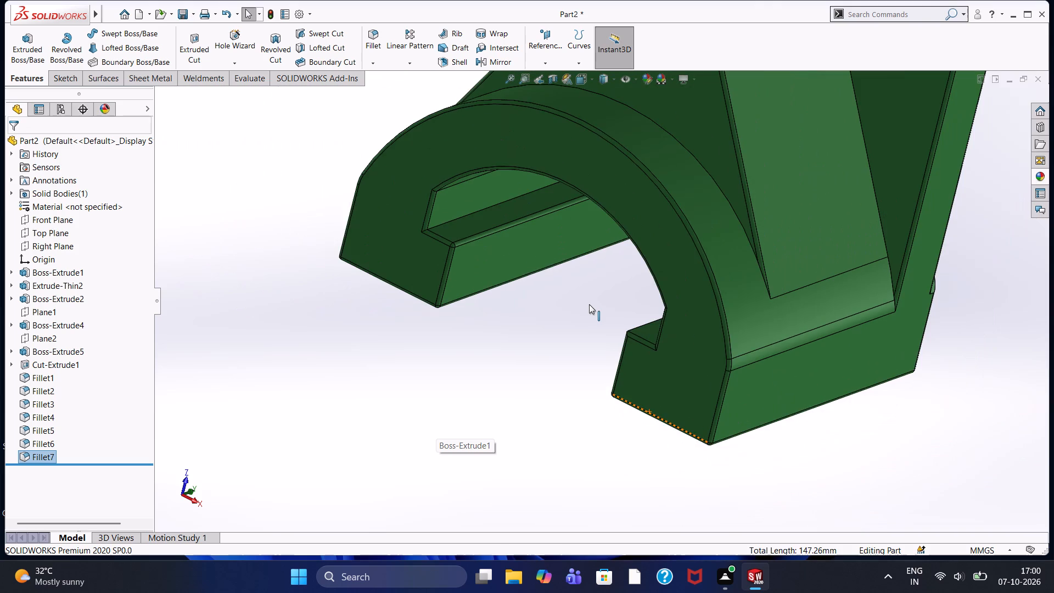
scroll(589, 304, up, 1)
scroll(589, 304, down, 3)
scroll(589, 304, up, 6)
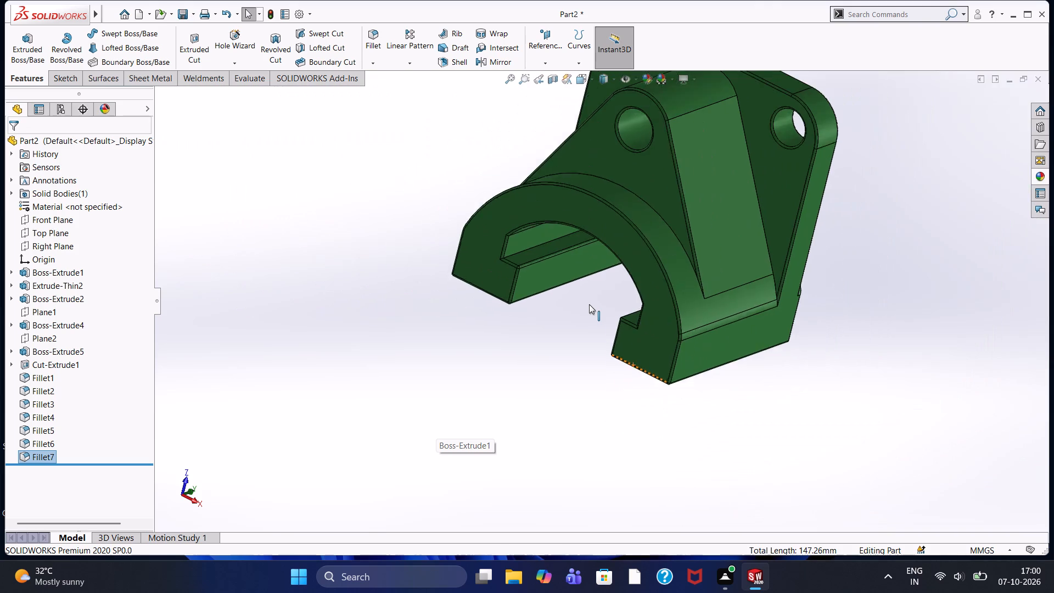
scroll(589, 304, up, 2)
Apply a 1 mm fillet to the curved edge where the sloped boss's front face meets the arched base.
middle_drag(679, 354, 674, 367)
middle_click(669, 400)
middle_click(670, 409)
middle_click(670, 409)
middle_click(670, 409)
middle_click(670, 409)
middle_click(670, 409)
middle_click(670, 409)
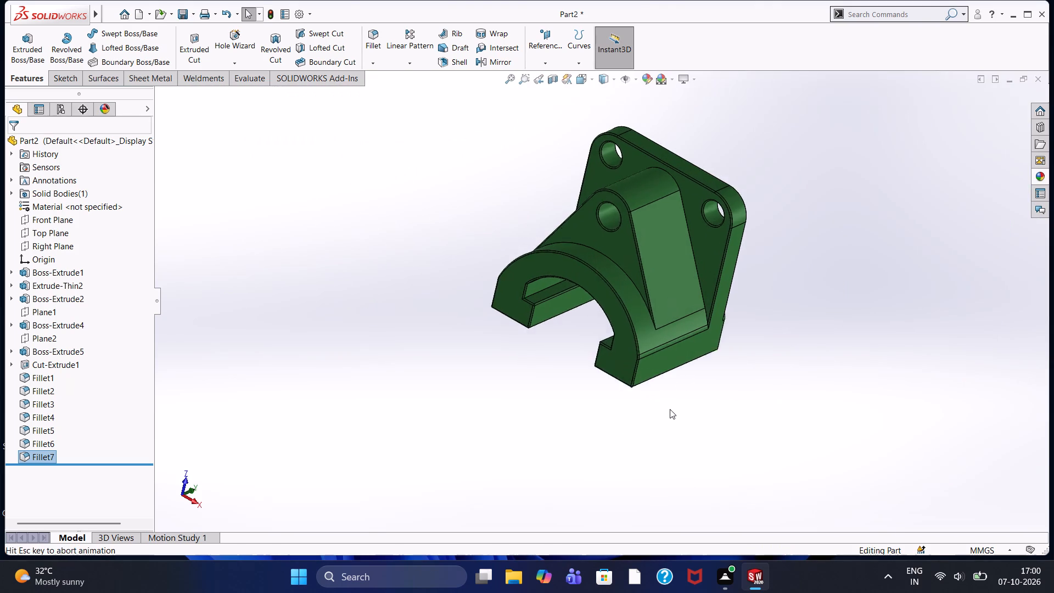
middle_click(670, 409)
click(361, 313)
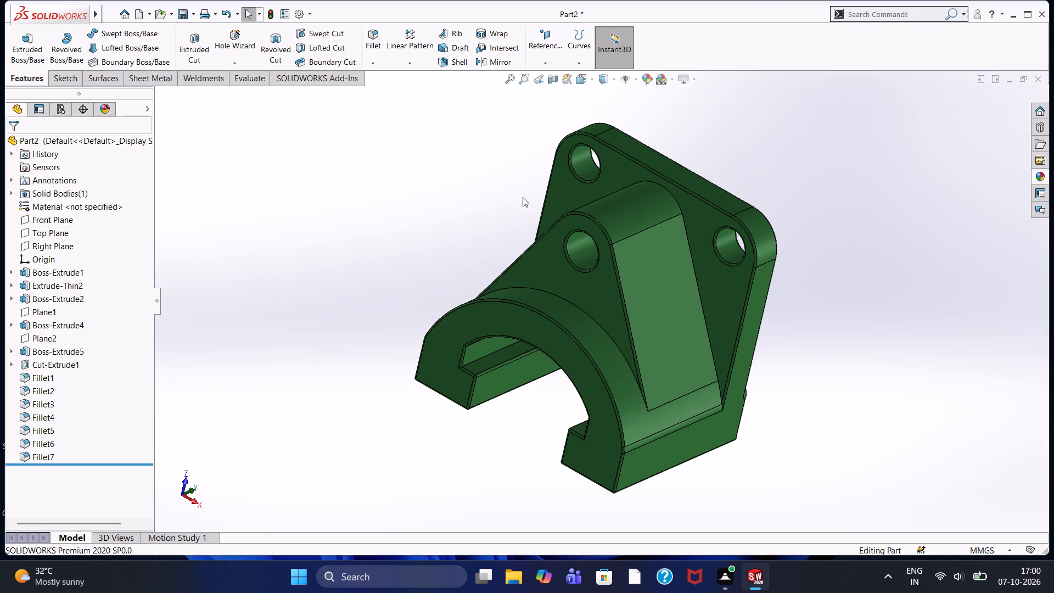
click(367, 42)
click(524, 288)
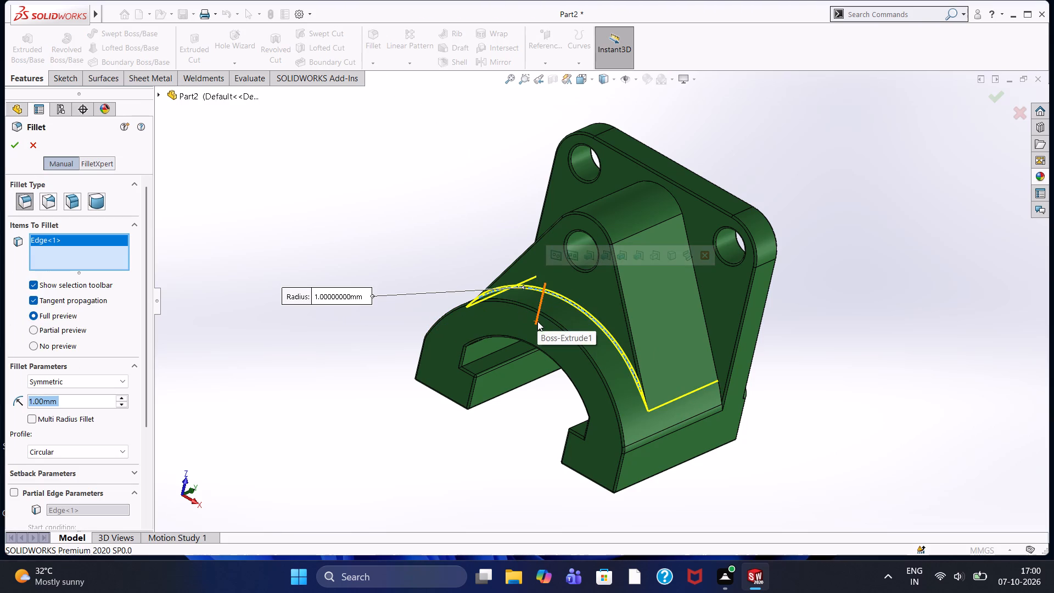
click(14, 150)
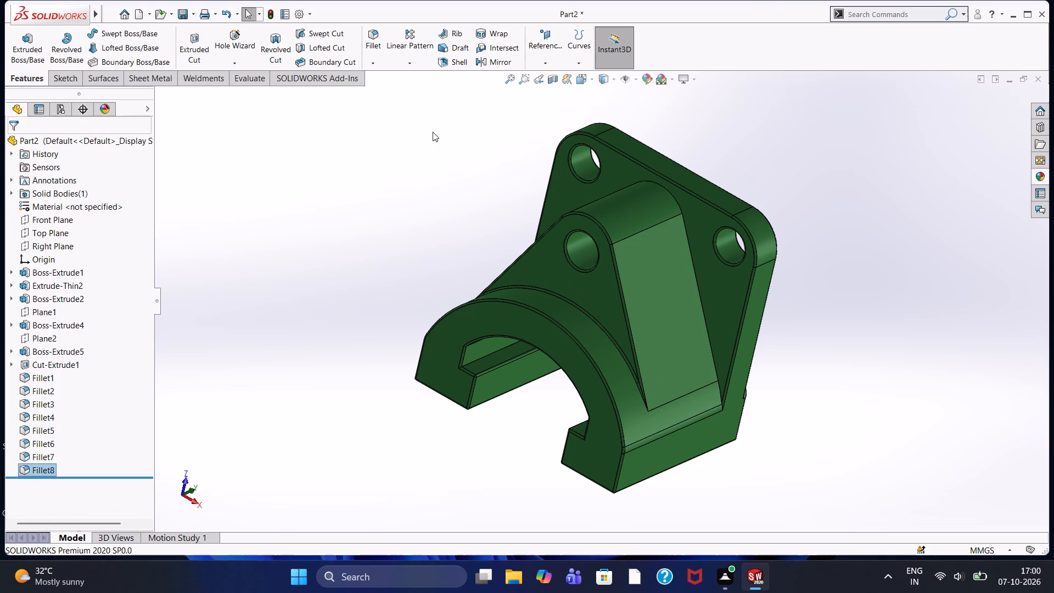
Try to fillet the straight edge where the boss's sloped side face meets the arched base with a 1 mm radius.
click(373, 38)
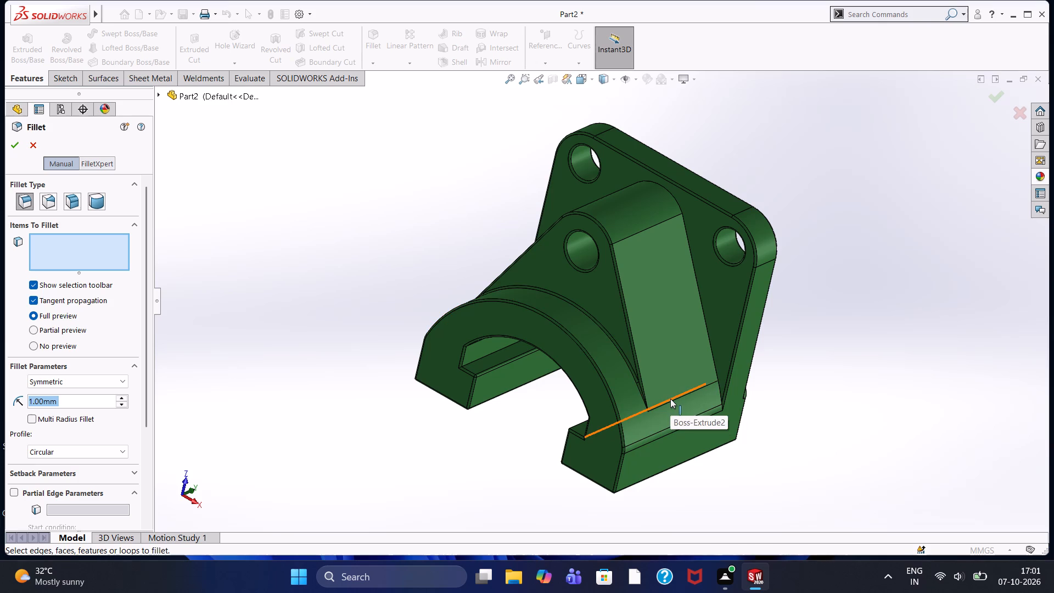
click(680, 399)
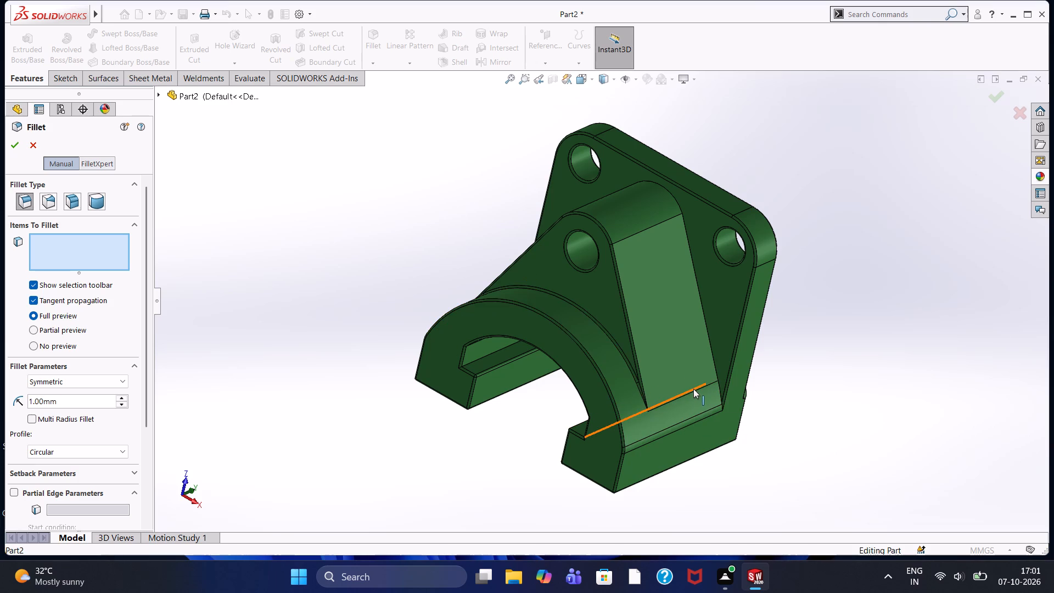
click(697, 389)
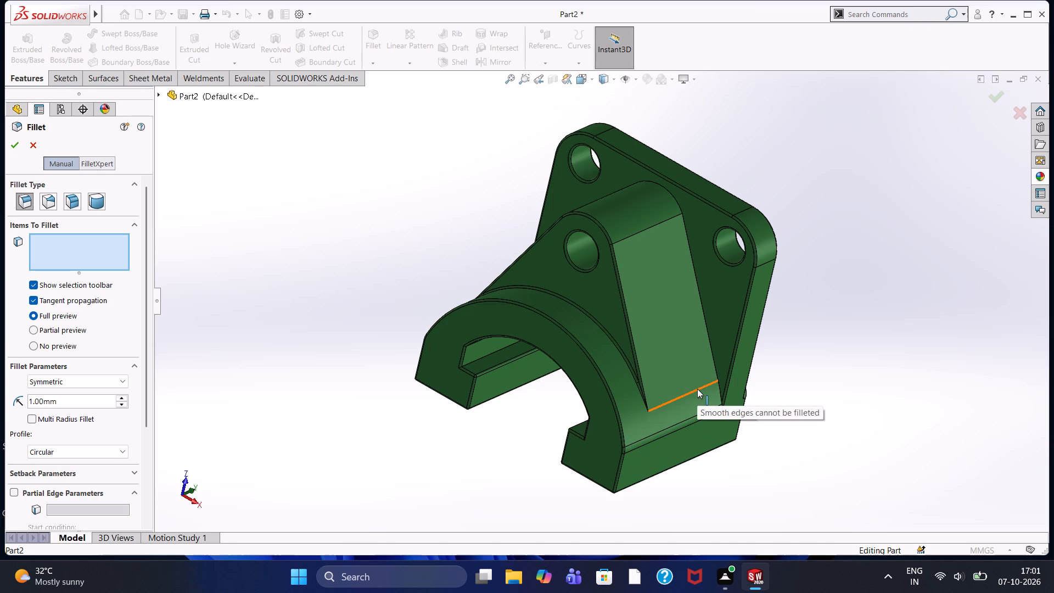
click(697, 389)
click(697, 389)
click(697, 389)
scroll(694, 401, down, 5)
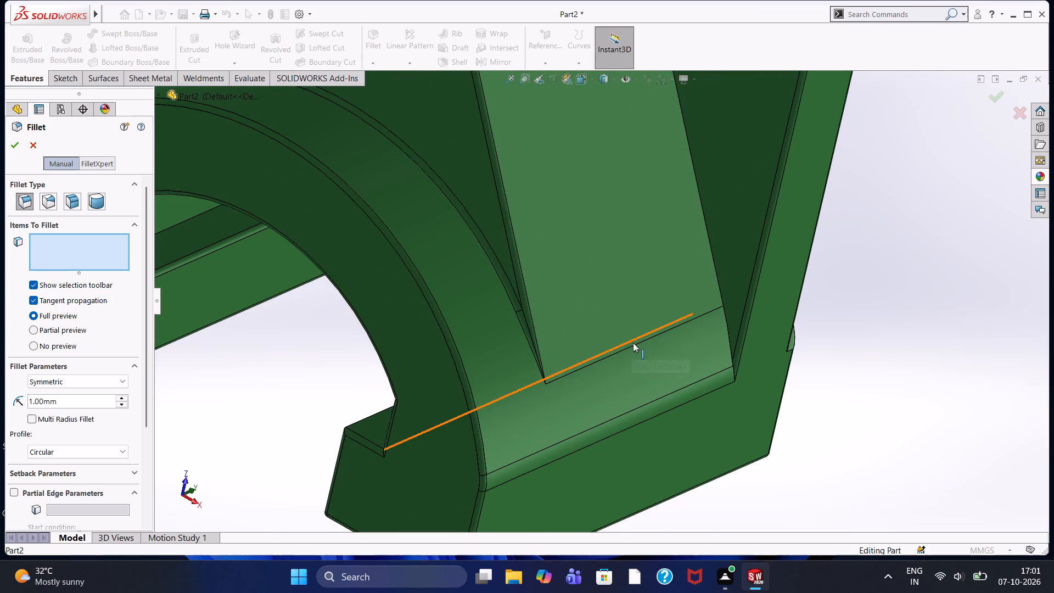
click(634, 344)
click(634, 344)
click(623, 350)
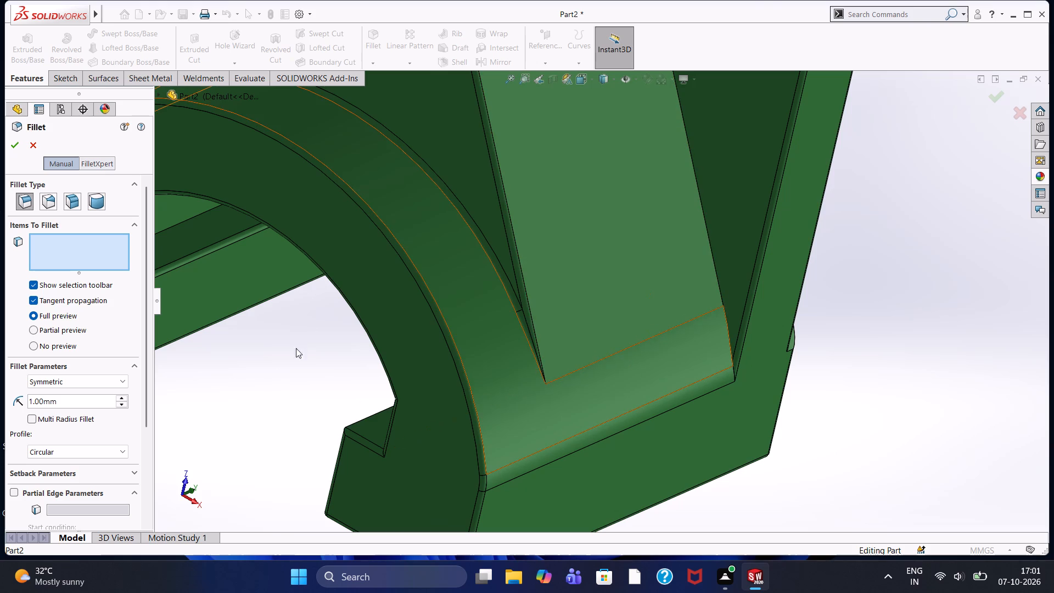
Apply a 1 mm fillet to the long inner corner edges where the ledge meets the outer groove wall in both base feet.
scroll(256, 288, up, 4)
scroll(411, 270, down, 3)
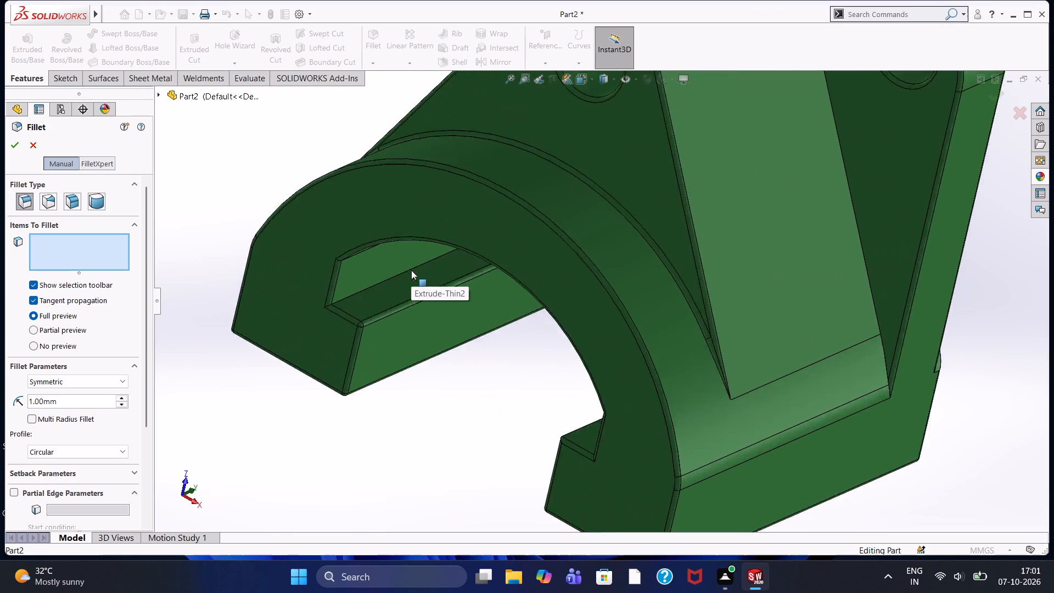
scroll(411, 270, down, 4)
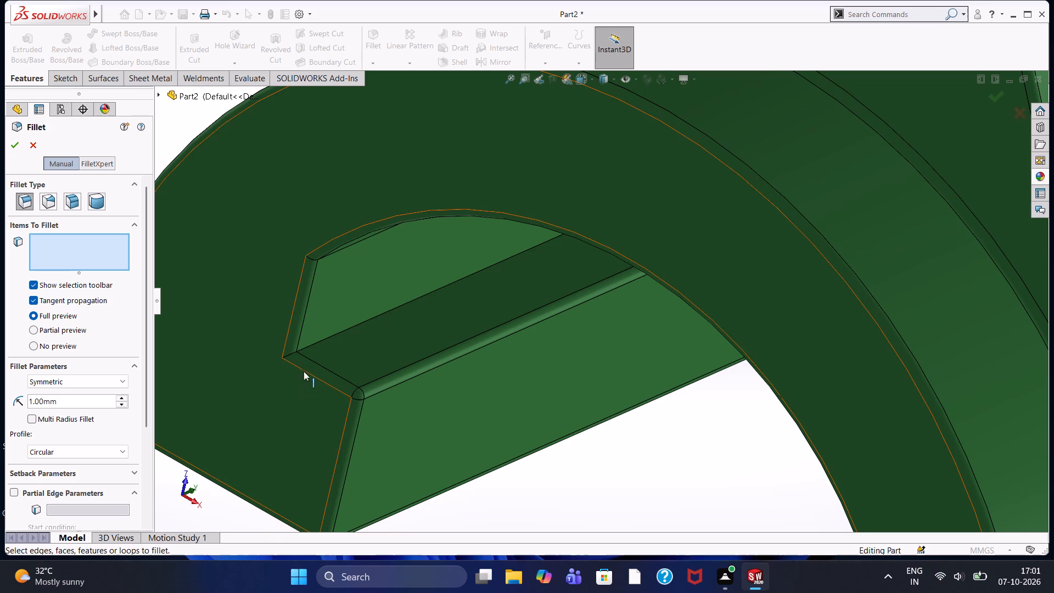
click(315, 345)
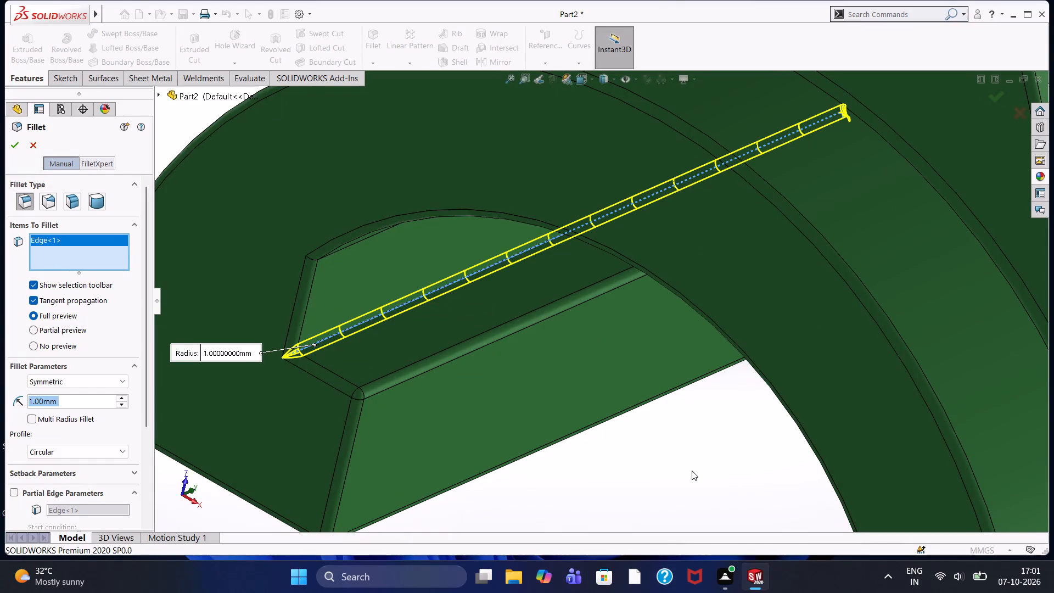
middle_drag(692, 471, 797, 535)
scroll(633, 569, up, 3)
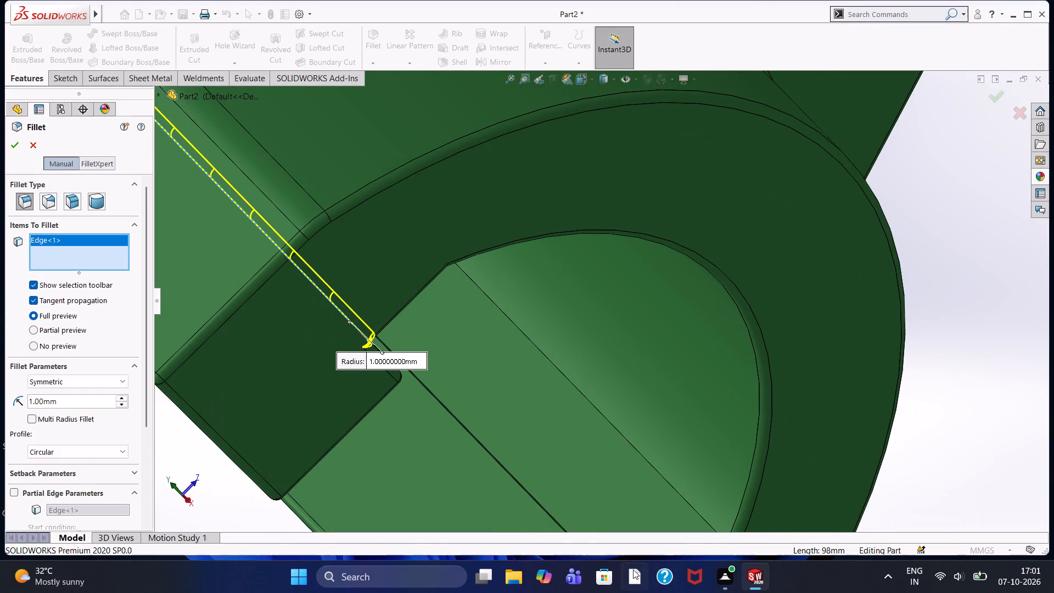
scroll(633, 569, up, 4)
scroll(615, 355, up, 4)
middle_drag(483, 446, 468, 469)
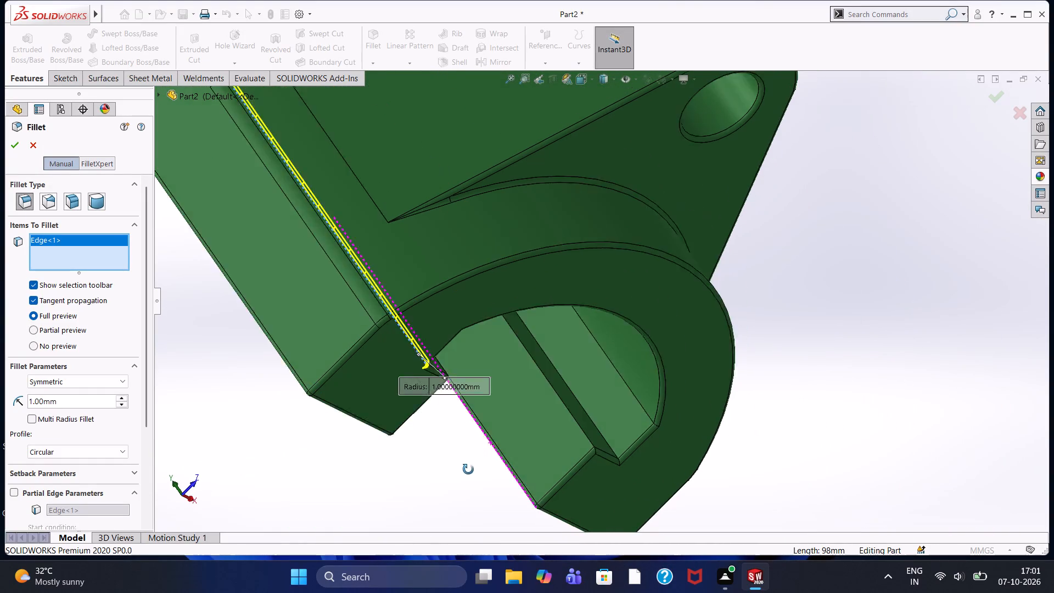
middle_drag(468, 469, 461, 480)
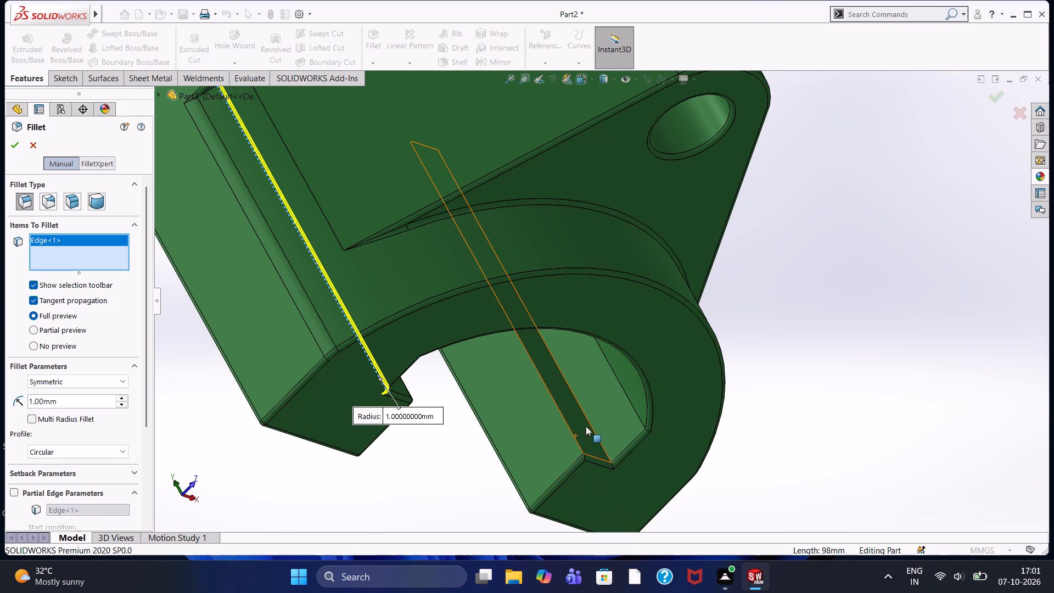
click(588, 424)
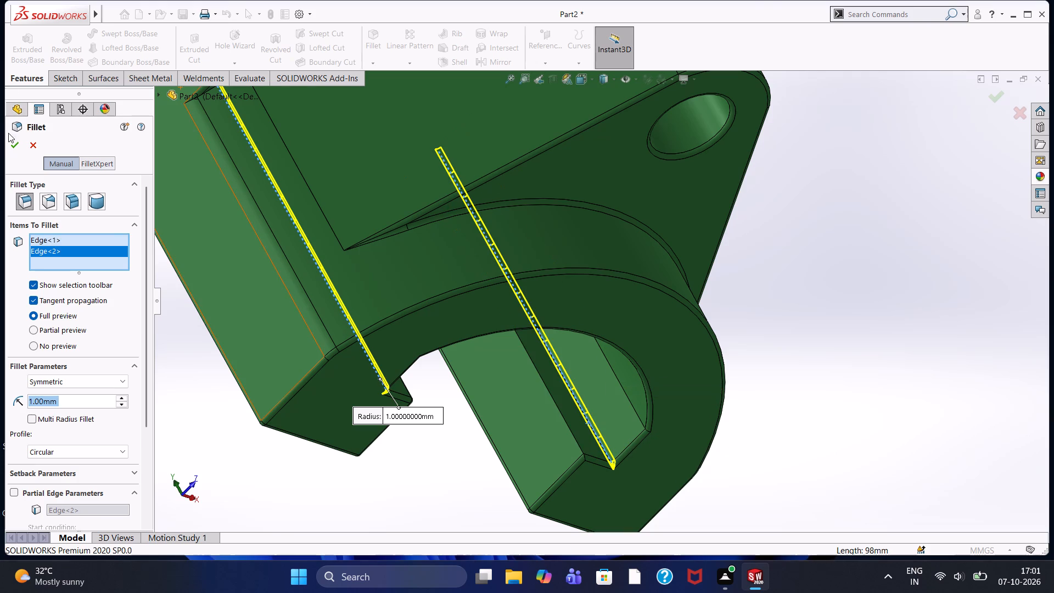
click(15, 145)
Examine the filleted grooves, arched base, sloped boss and mounting plate from below and from the front.
middle_drag(507, 451, 475, 405)
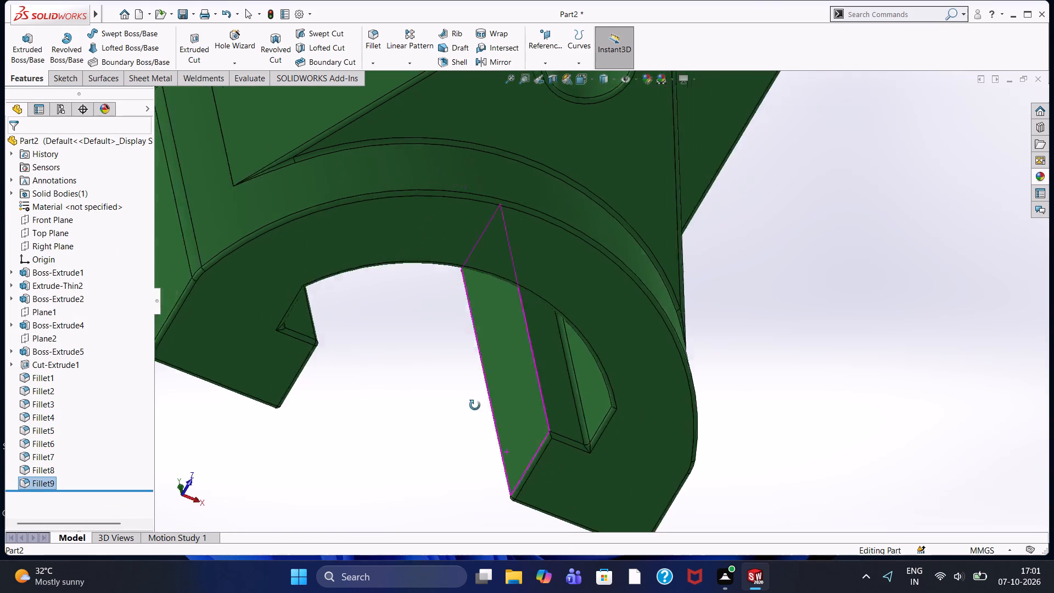
middle_drag(475, 405, 455, 379)
scroll(452, 379, up, 4)
middle_drag(458, 363, 482, 222)
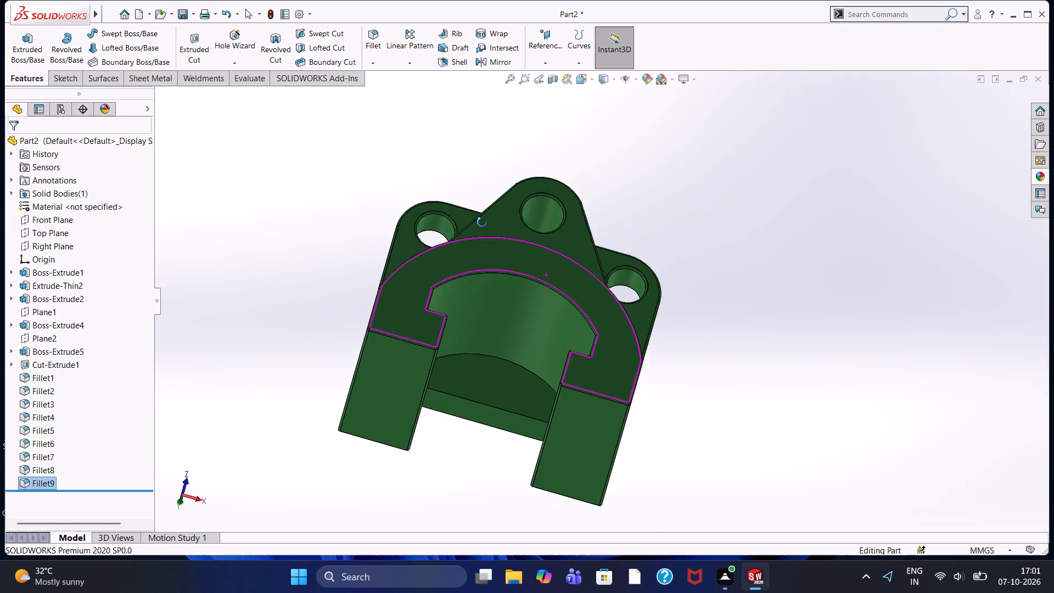
middle_drag(482, 222, 488, 332)
scroll(522, 332, up, 1)
middle_drag(520, 337, 485, 313)
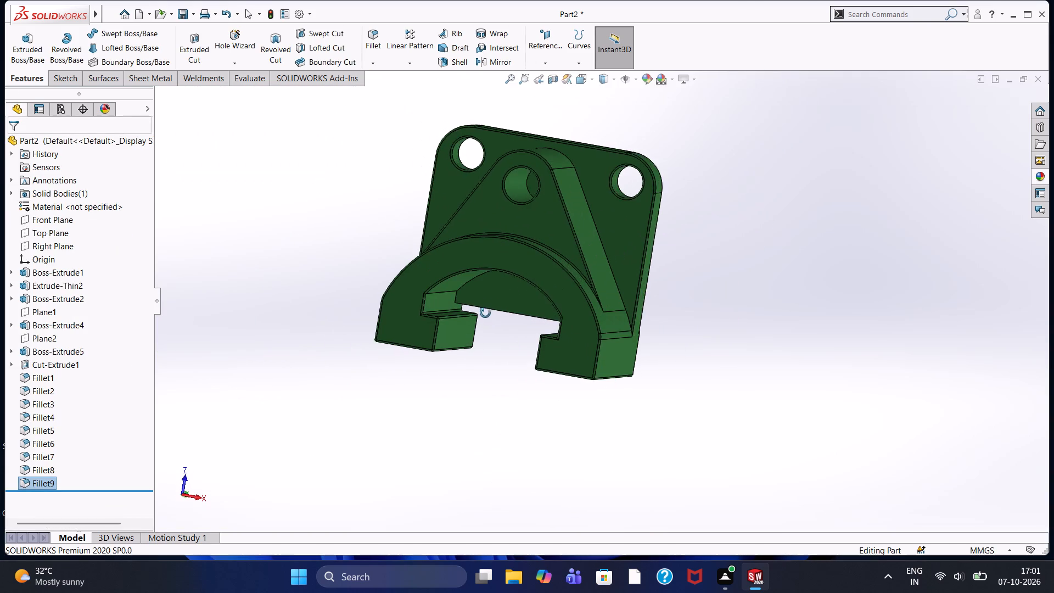
middle_drag(485, 313, 484, 311)
scroll(485, 310, down, 1)
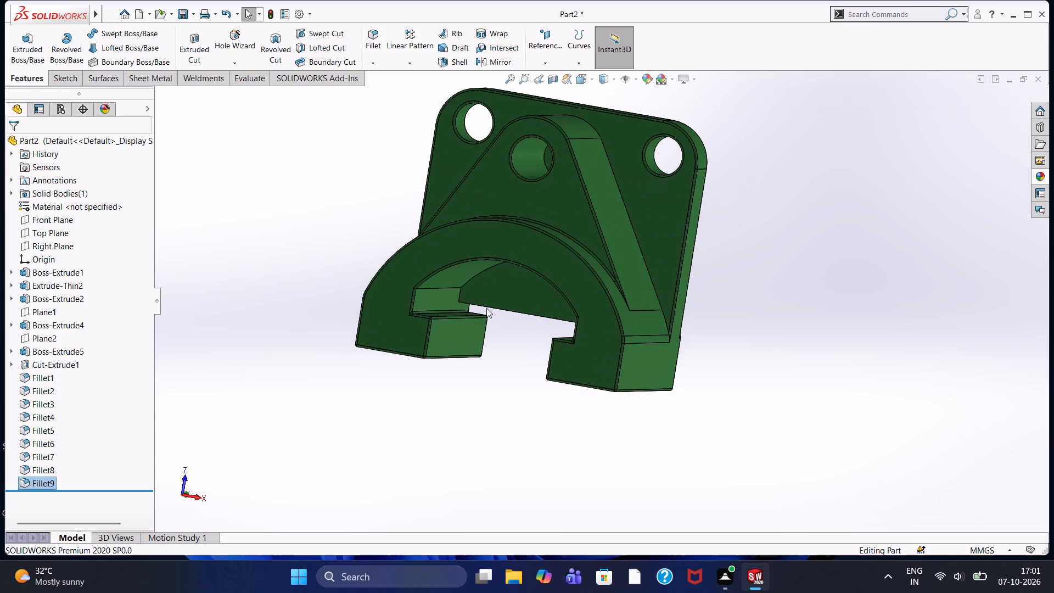
scroll(511, 332, down, 4)
scroll(514, 331, up, 3)
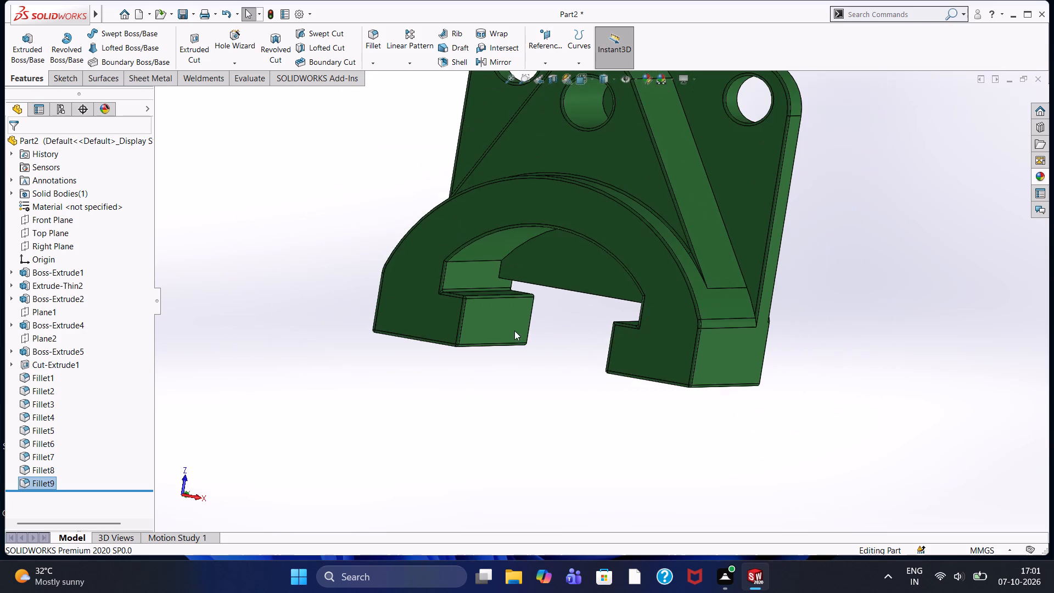
scroll(603, 295, up, 4)
scroll(642, 254, up, 2)
scroll(620, 180, down, 1)
scroll(656, 260, down, 1)
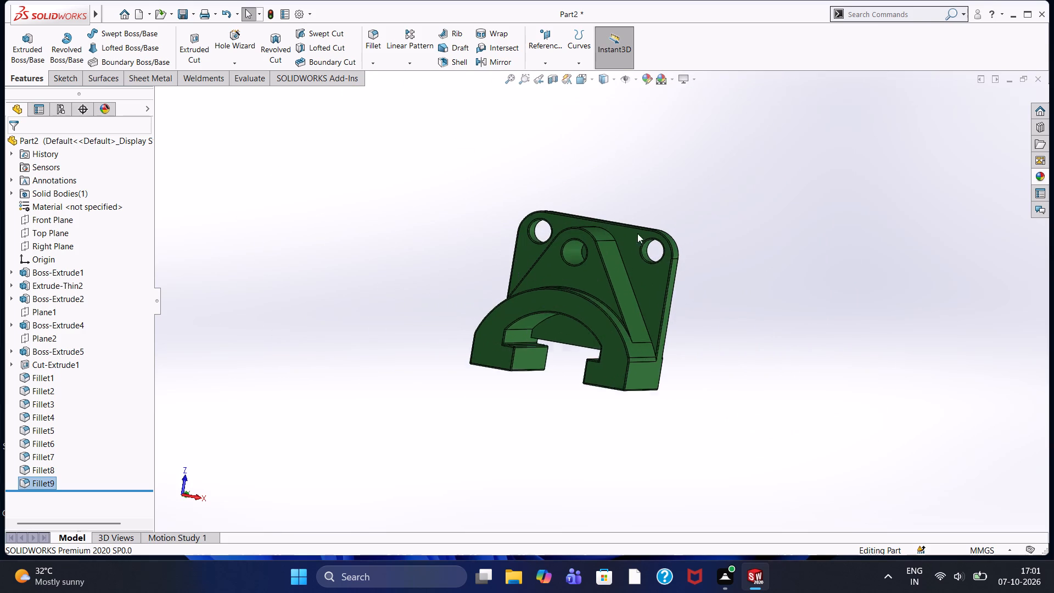
scroll(637, 233, down, 2)
scroll(699, 312, down, 2)
scroll(685, 315, up, 3)
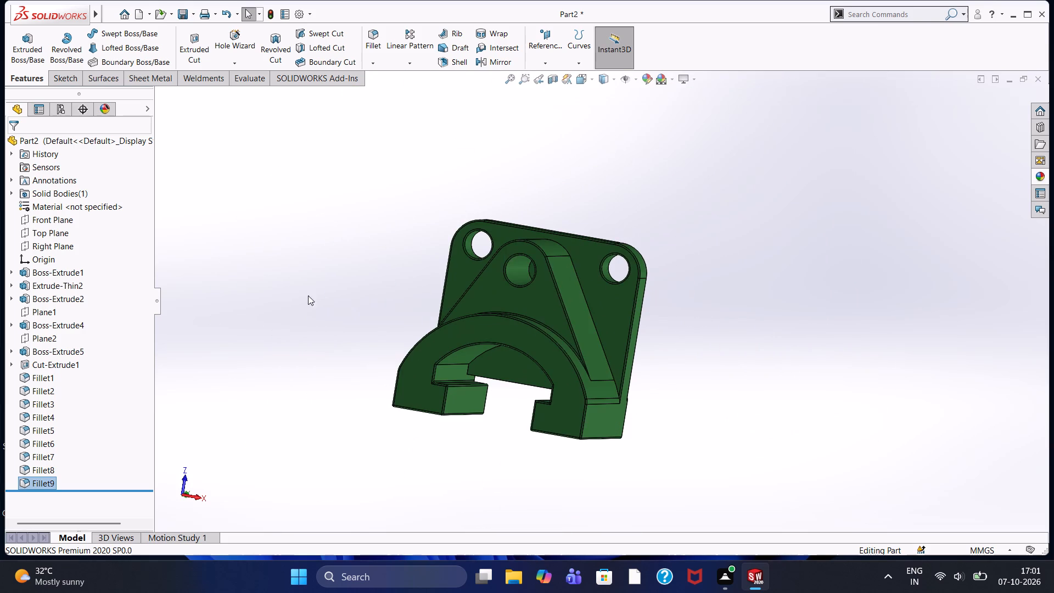
middle_drag(313, 293, 337, 280)
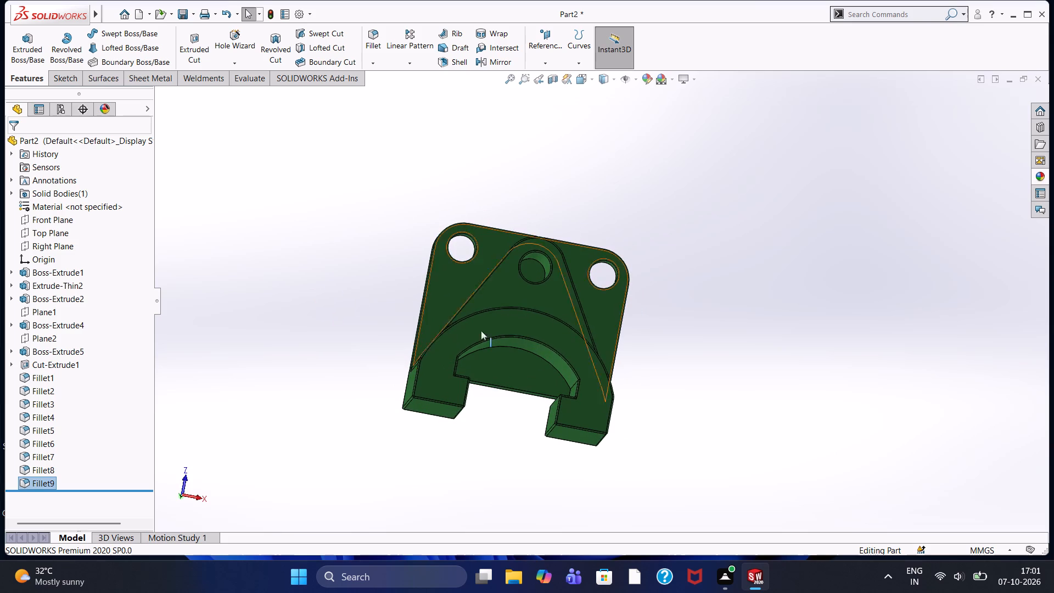
scroll(550, 251, down, 4)
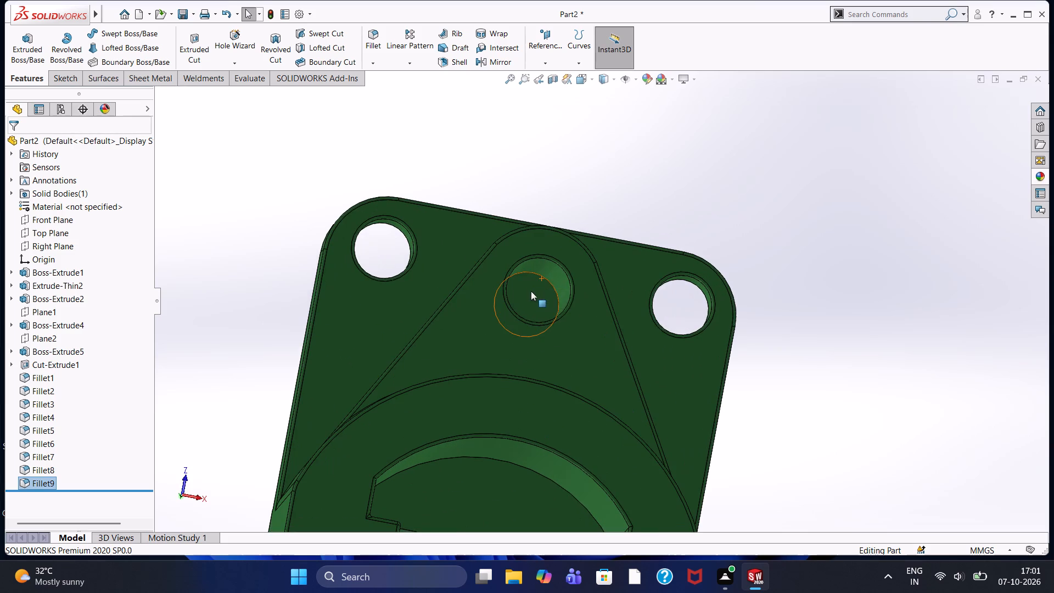
middle_drag(703, 176, 702, 209)
scroll(702, 209, up, 4)
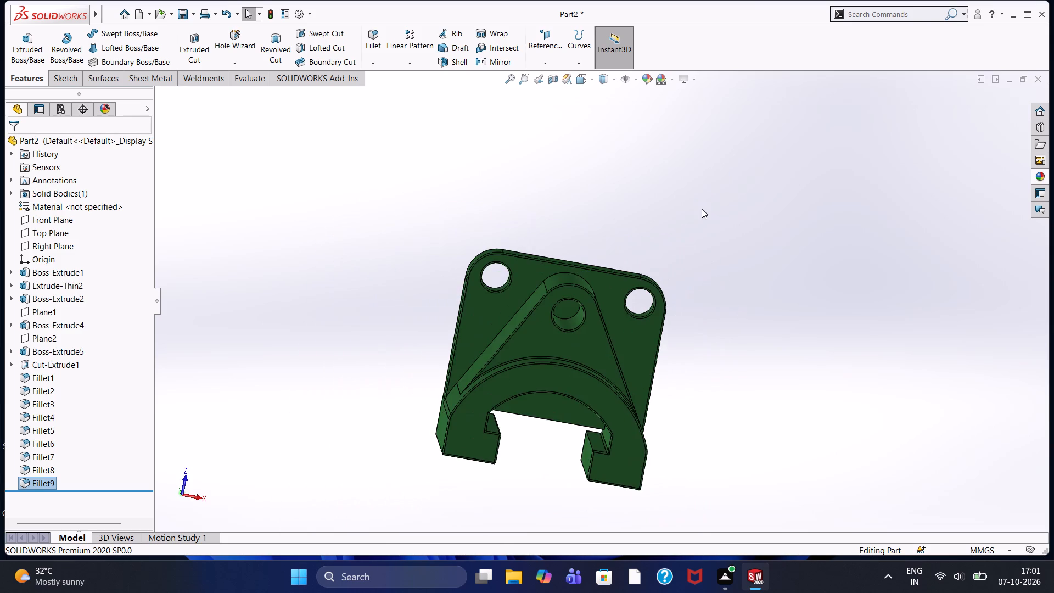
scroll(604, 364, up, 2)
scroll(656, 339, down, 2)
middle_drag(657, 338, 641, 306)
scroll(651, 319, up, 1)
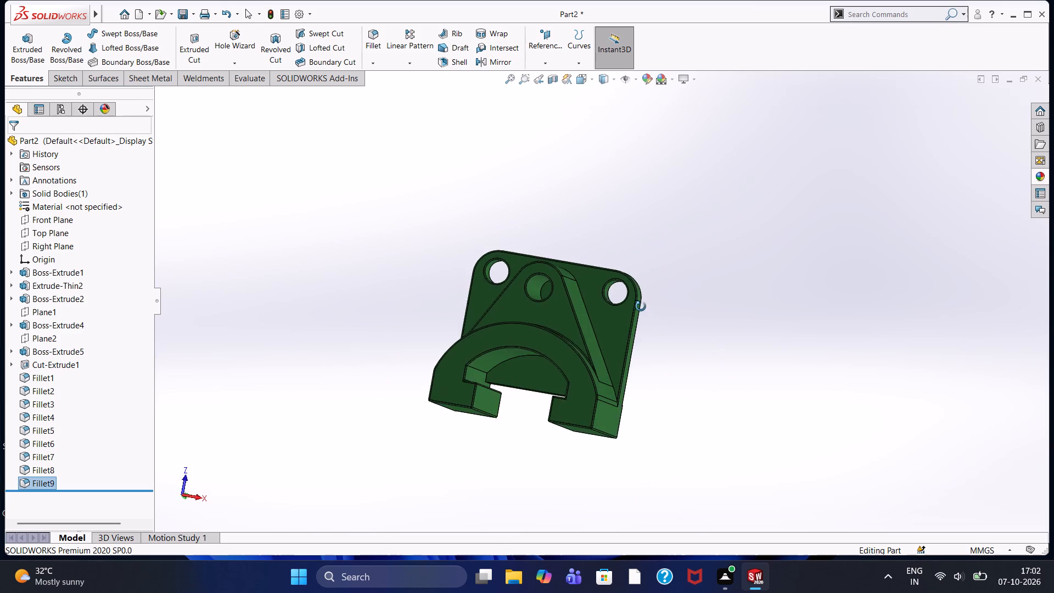
middle_drag(641, 306, 652, 326)
scroll(534, 408, up, 1)
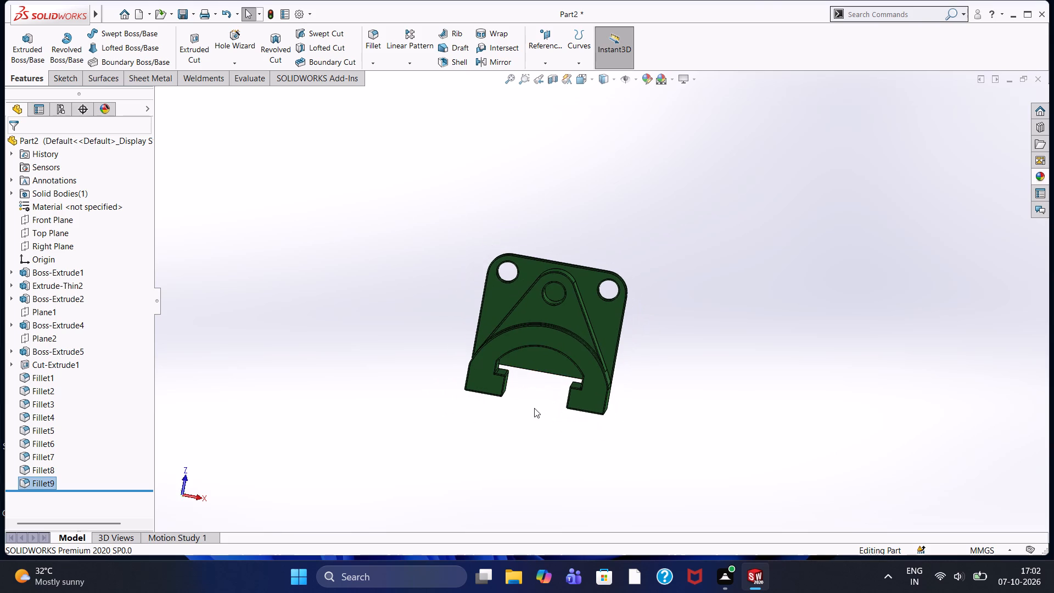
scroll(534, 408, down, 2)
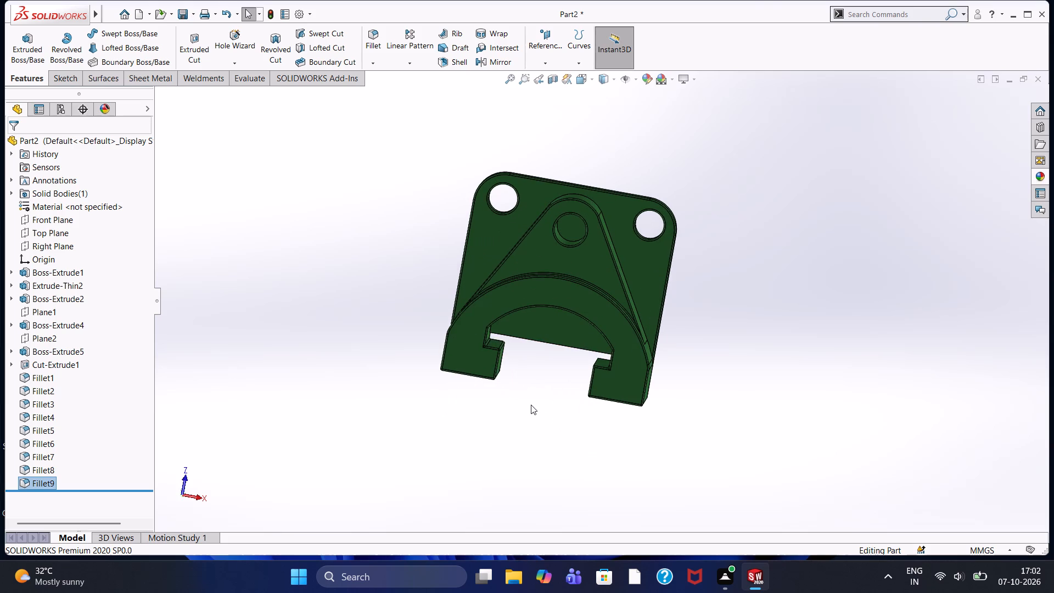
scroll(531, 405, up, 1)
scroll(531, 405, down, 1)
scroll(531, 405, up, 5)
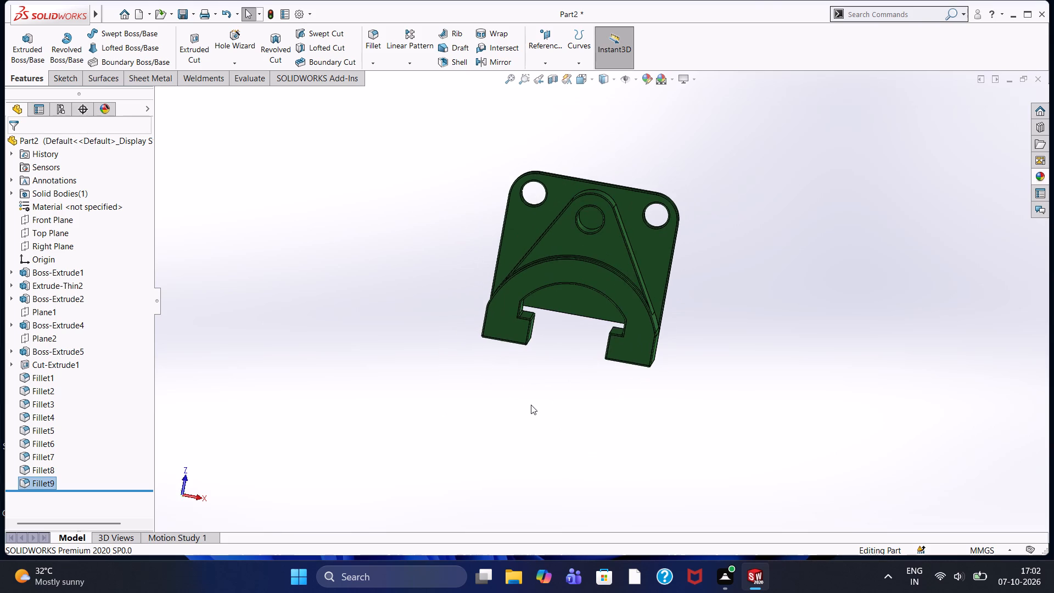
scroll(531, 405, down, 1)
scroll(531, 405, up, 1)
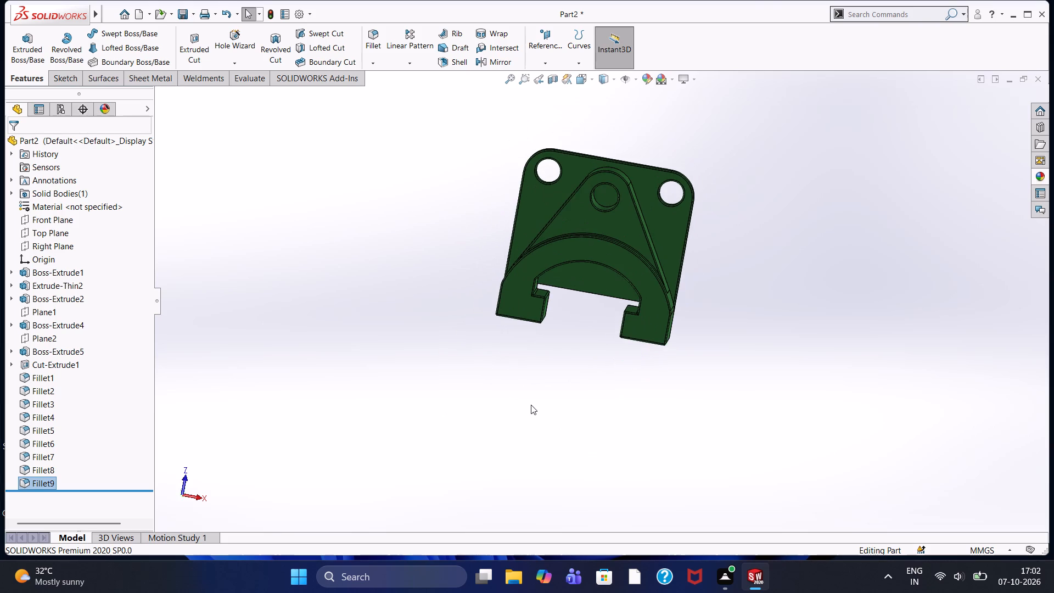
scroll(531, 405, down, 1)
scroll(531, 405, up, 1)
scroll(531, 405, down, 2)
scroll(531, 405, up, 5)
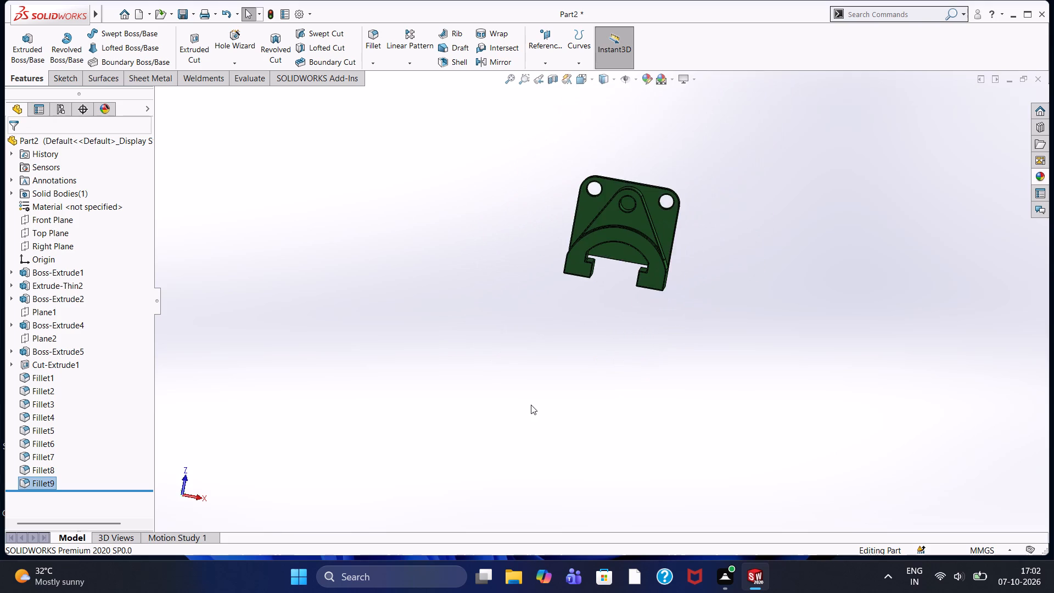
Examine the filleted edges of the mounting plate, its two holes and the sloped boss from the front.
scroll(583, 312, up, 3)
scroll(583, 312, down, 1)
scroll(561, 353, down, 3)
scroll(737, 115, down, 3)
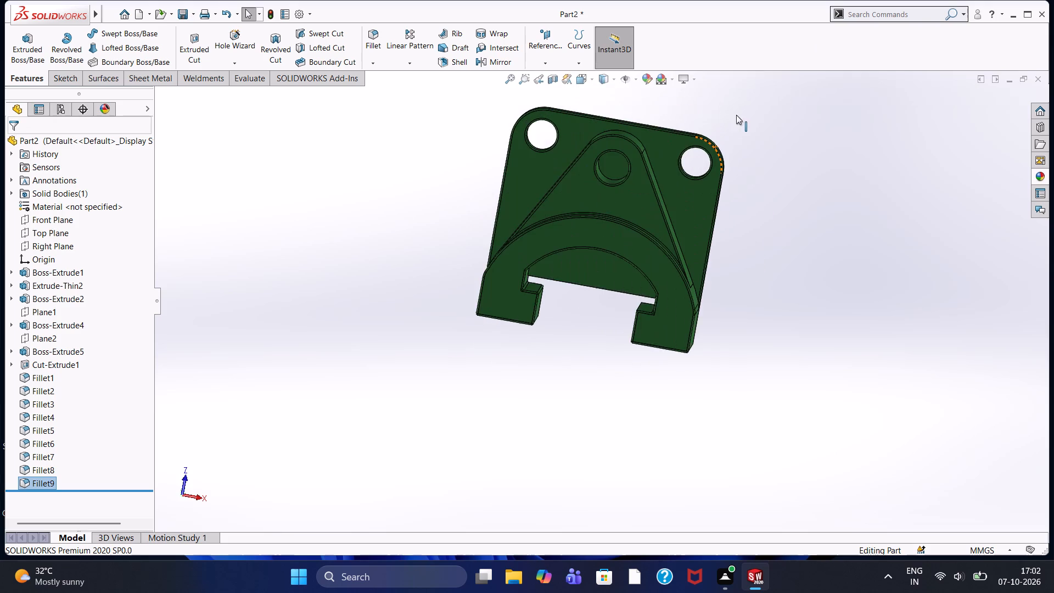
scroll(642, 169, down, 8)
scroll(643, 170, up, 4)
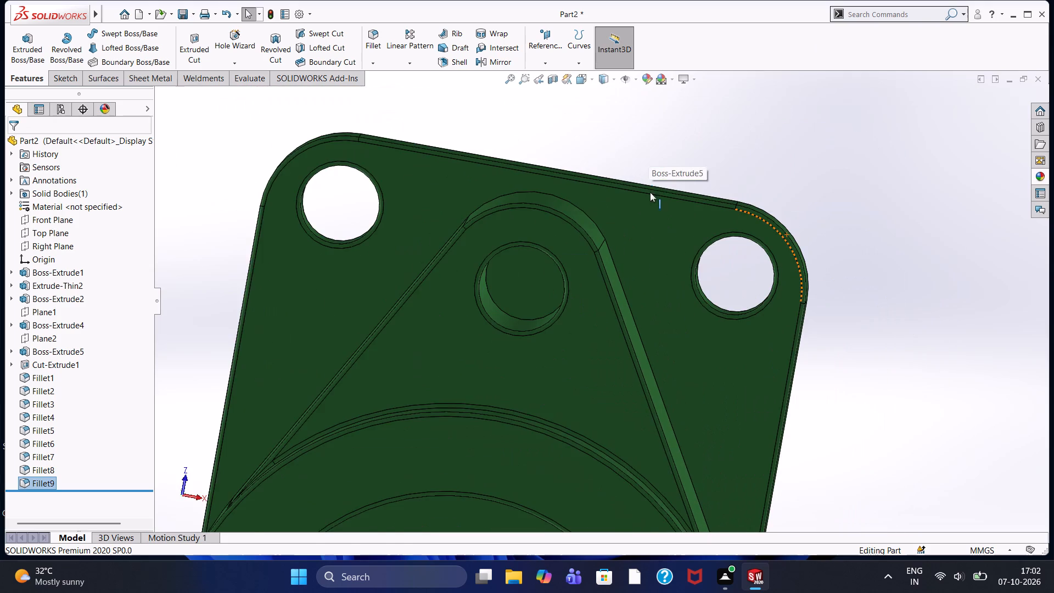
click(692, 172)
scroll(587, 343, up, 1)
scroll(584, 340, down, 2)
scroll(584, 340, up, 4)
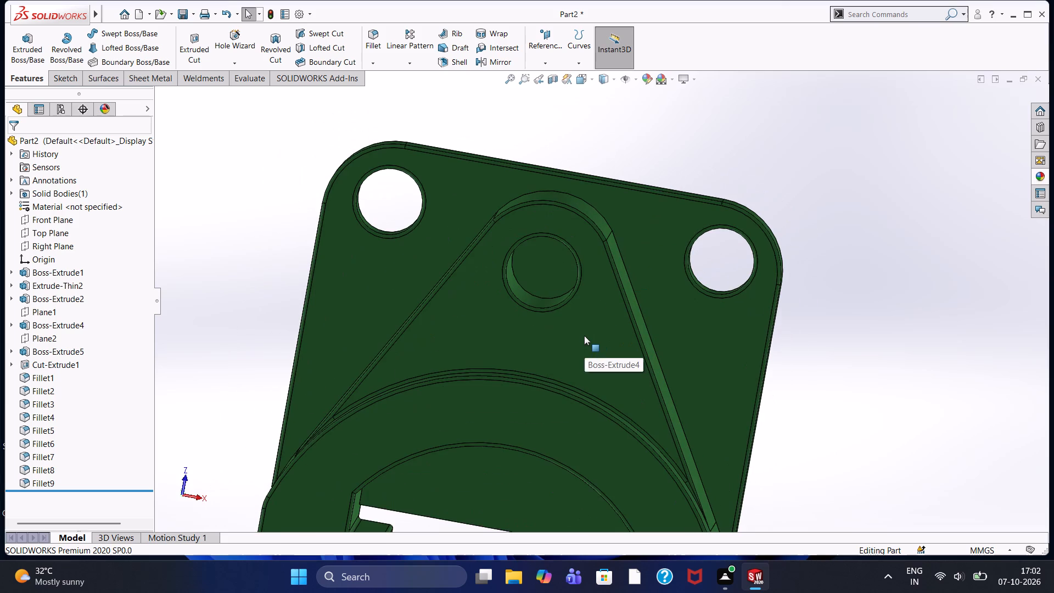
scroll(626, 298, up, 2)
scroll(627, 298, down, 2)
scroll(627, 298, up, 1)
scroll(627, 298, down, 1)
scroll(627, 298, up, 1)
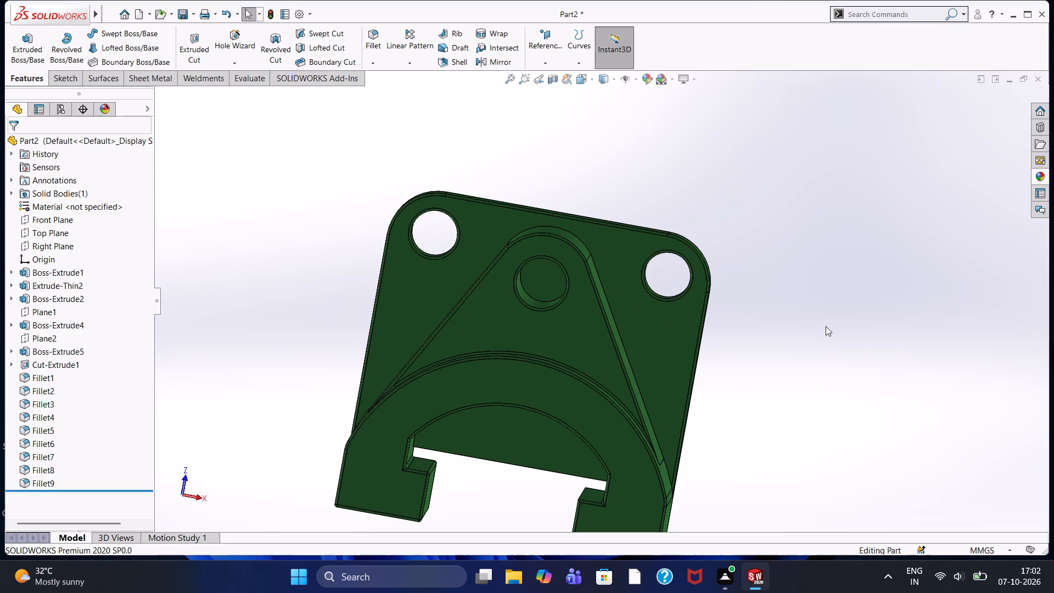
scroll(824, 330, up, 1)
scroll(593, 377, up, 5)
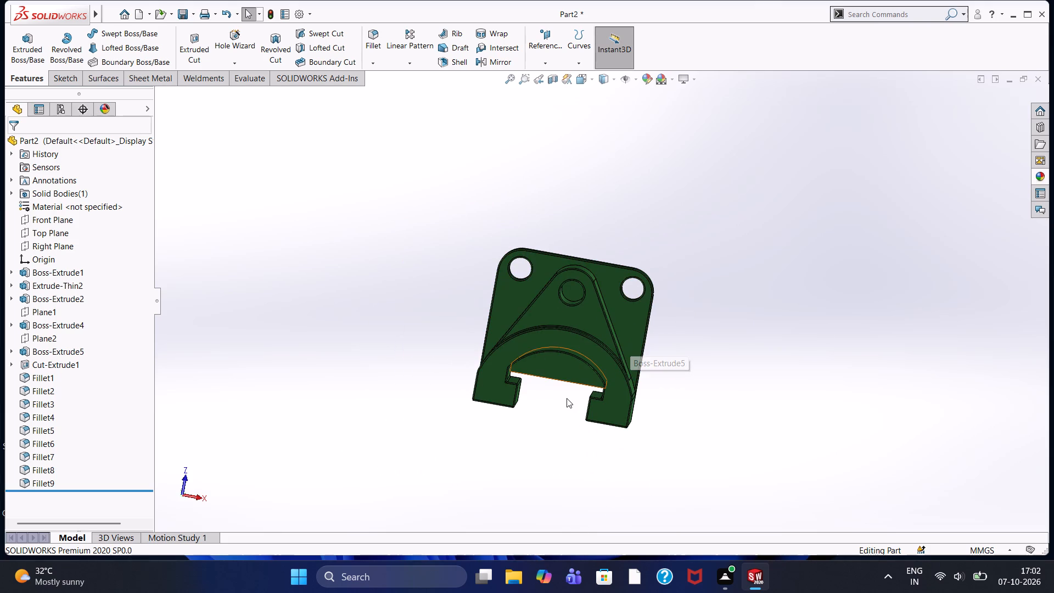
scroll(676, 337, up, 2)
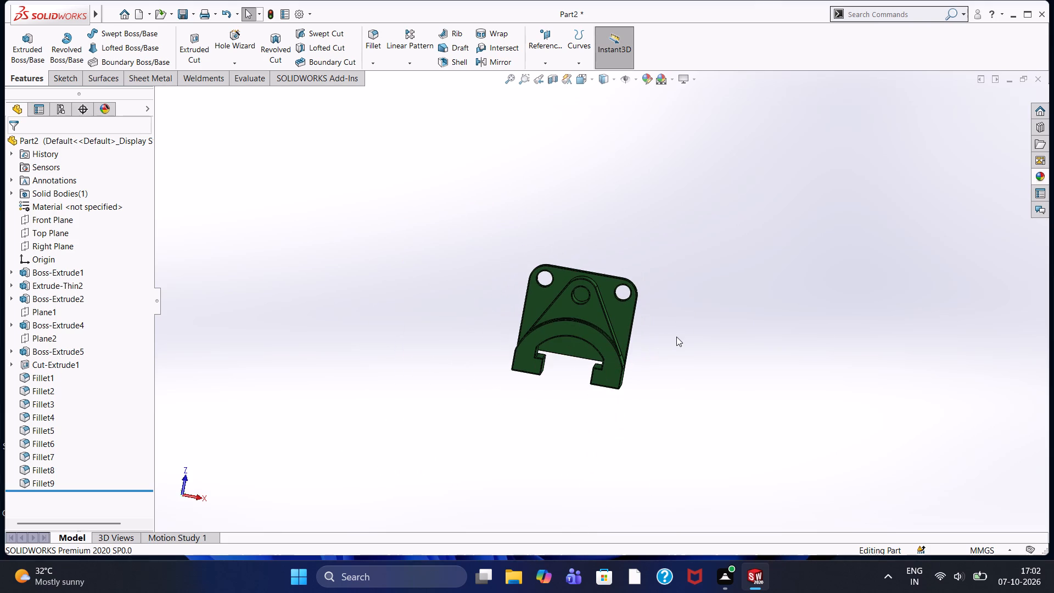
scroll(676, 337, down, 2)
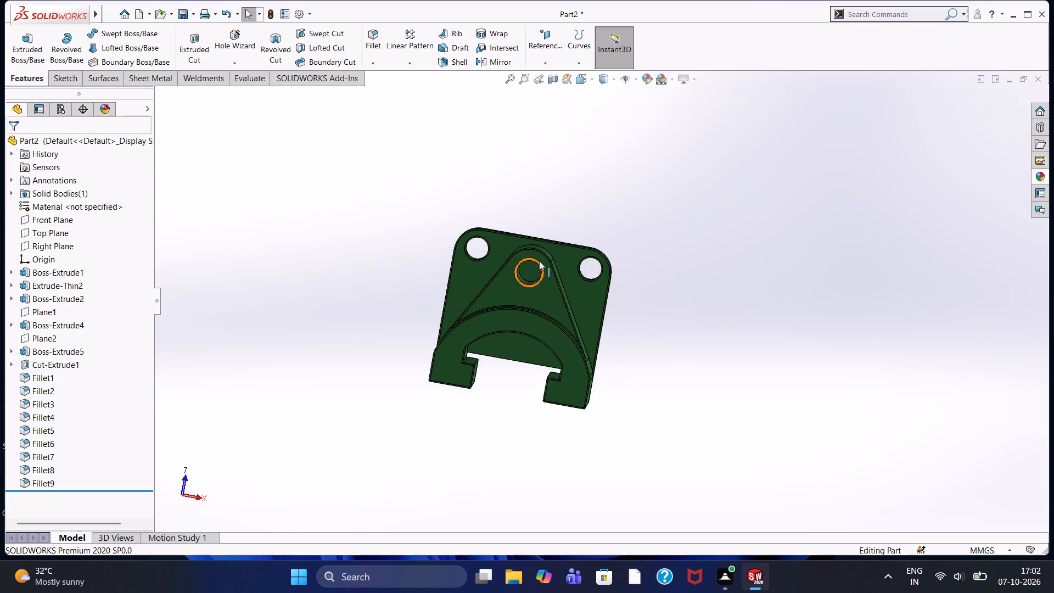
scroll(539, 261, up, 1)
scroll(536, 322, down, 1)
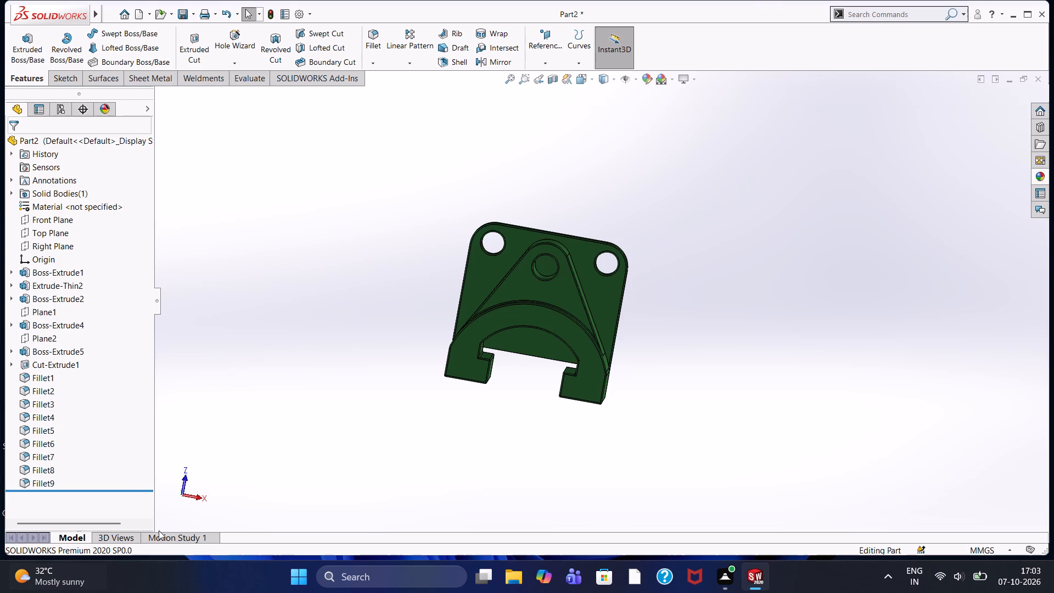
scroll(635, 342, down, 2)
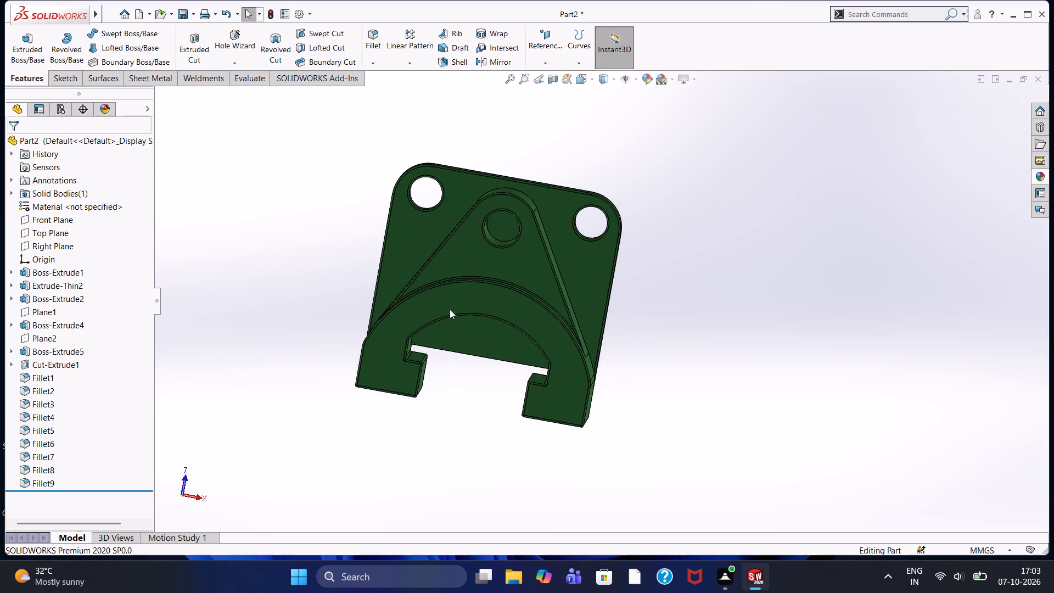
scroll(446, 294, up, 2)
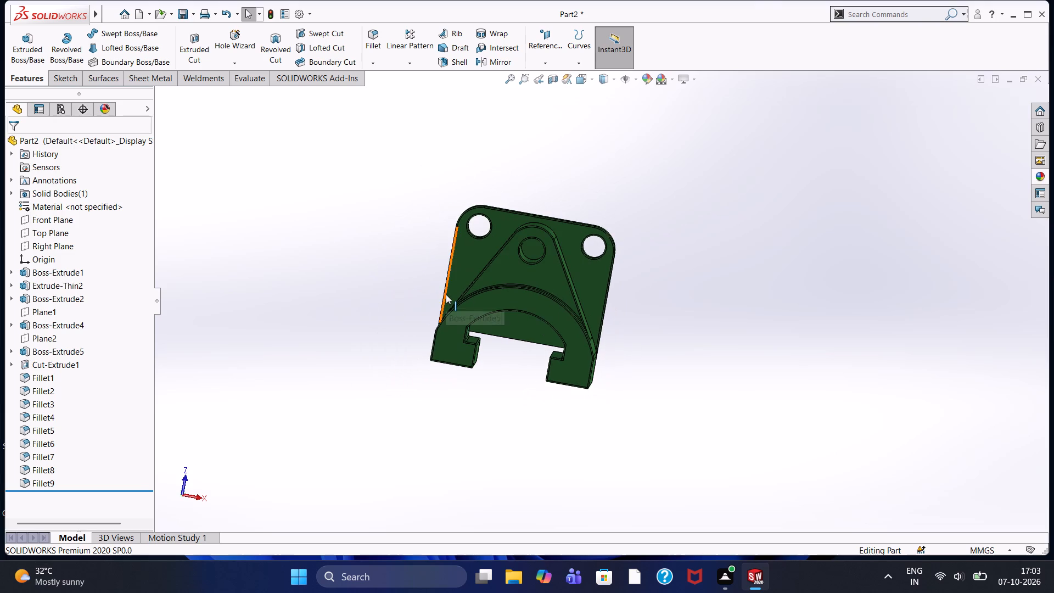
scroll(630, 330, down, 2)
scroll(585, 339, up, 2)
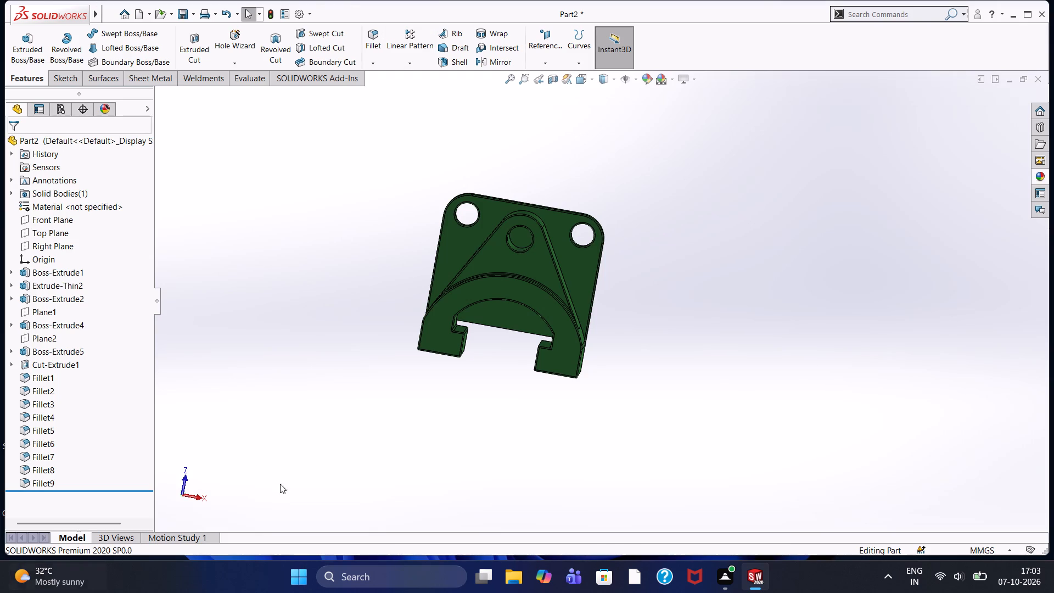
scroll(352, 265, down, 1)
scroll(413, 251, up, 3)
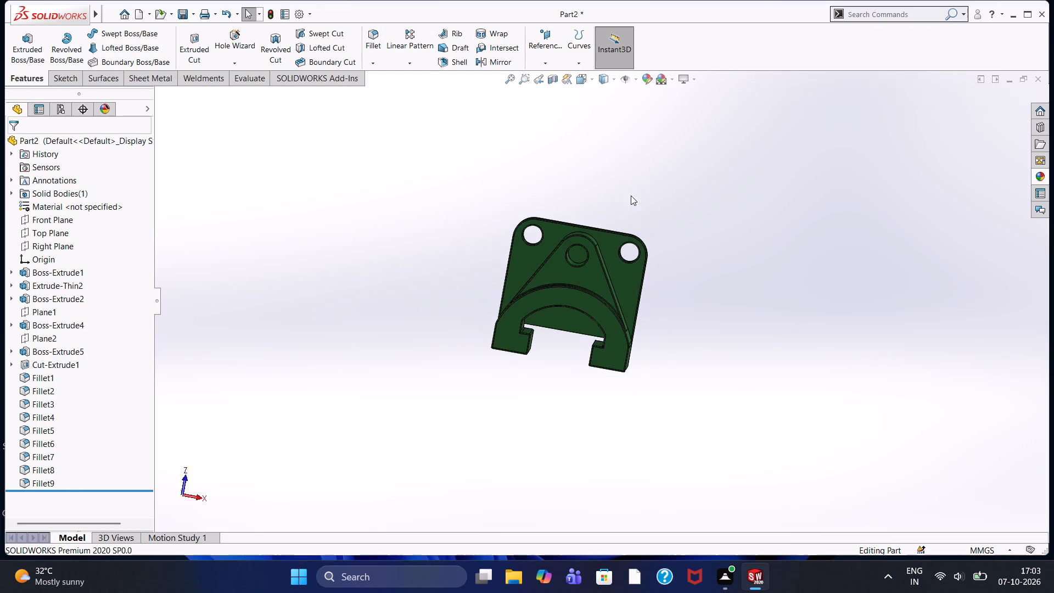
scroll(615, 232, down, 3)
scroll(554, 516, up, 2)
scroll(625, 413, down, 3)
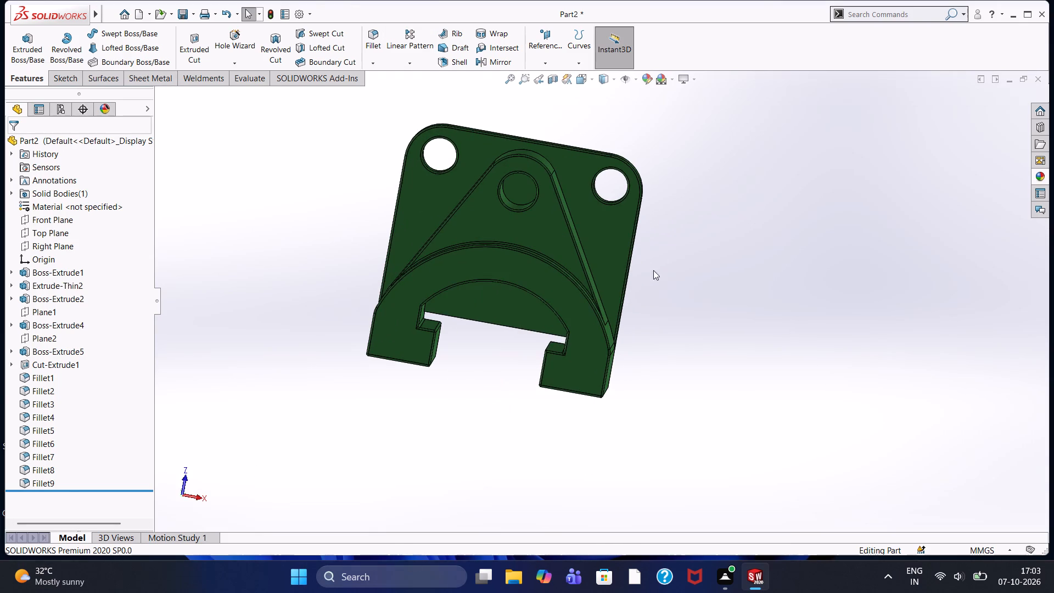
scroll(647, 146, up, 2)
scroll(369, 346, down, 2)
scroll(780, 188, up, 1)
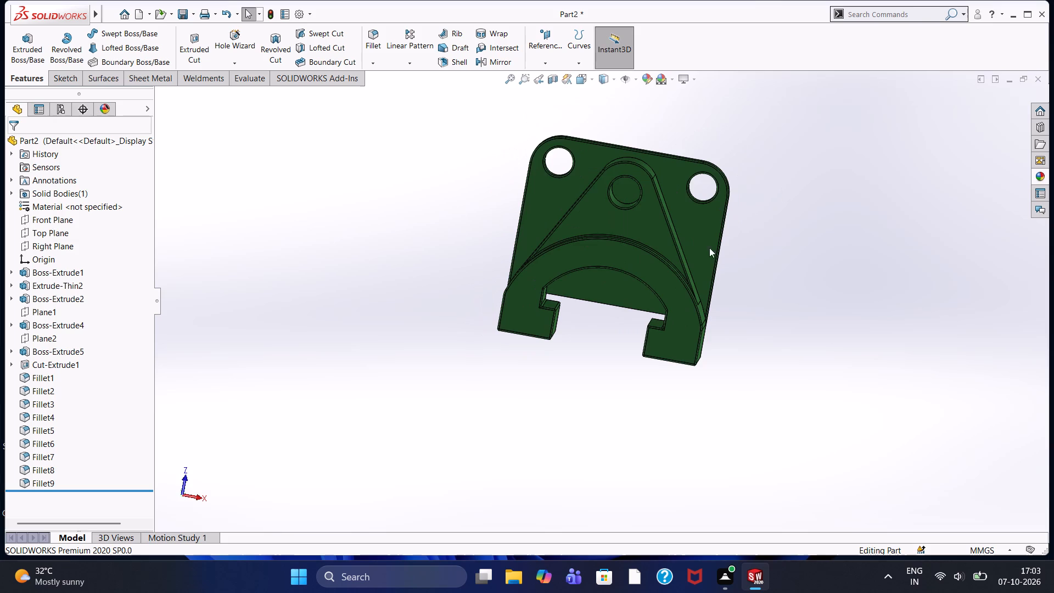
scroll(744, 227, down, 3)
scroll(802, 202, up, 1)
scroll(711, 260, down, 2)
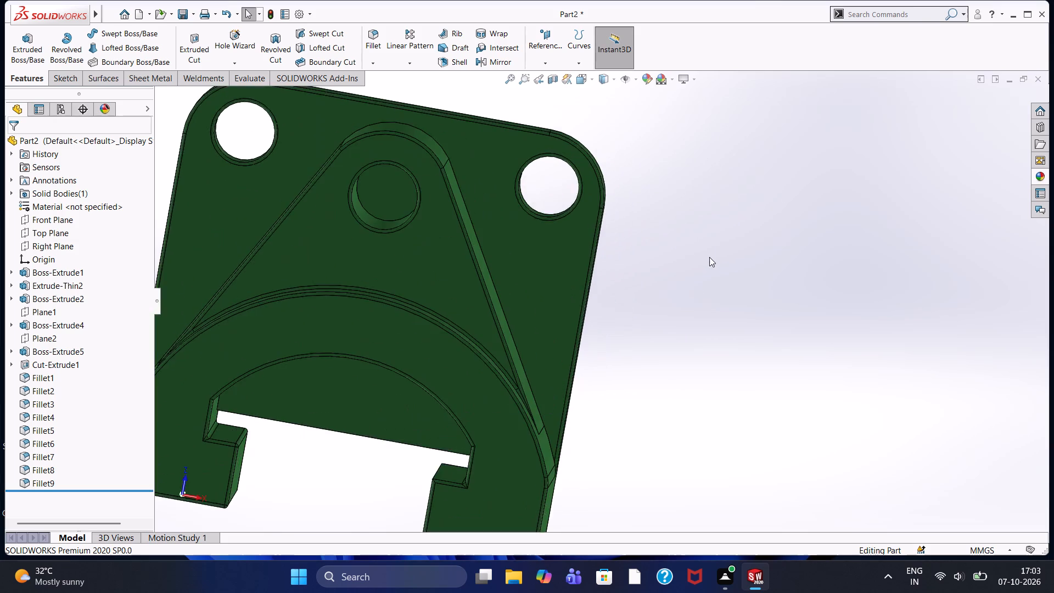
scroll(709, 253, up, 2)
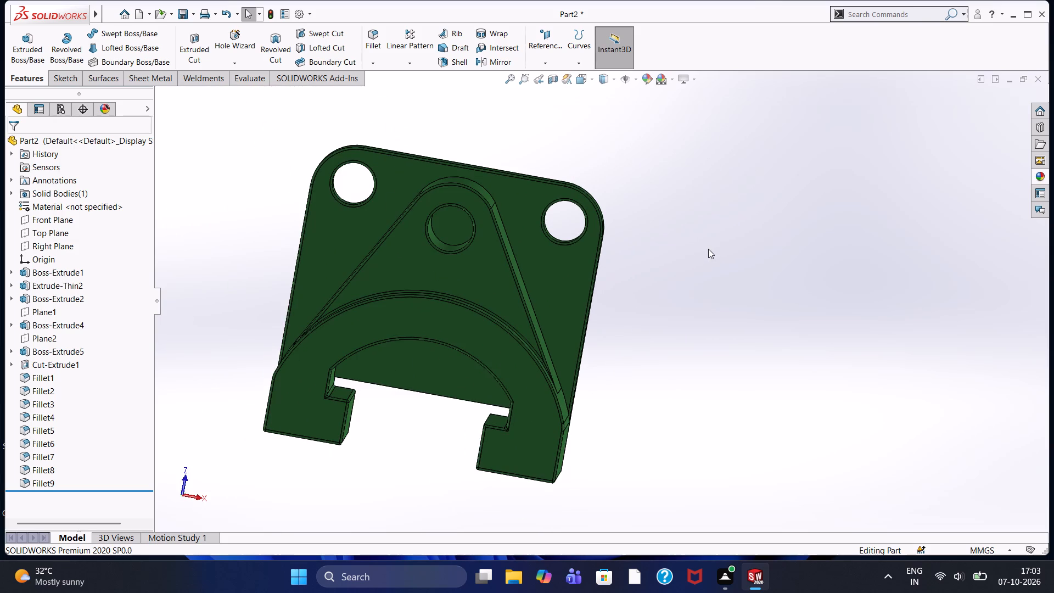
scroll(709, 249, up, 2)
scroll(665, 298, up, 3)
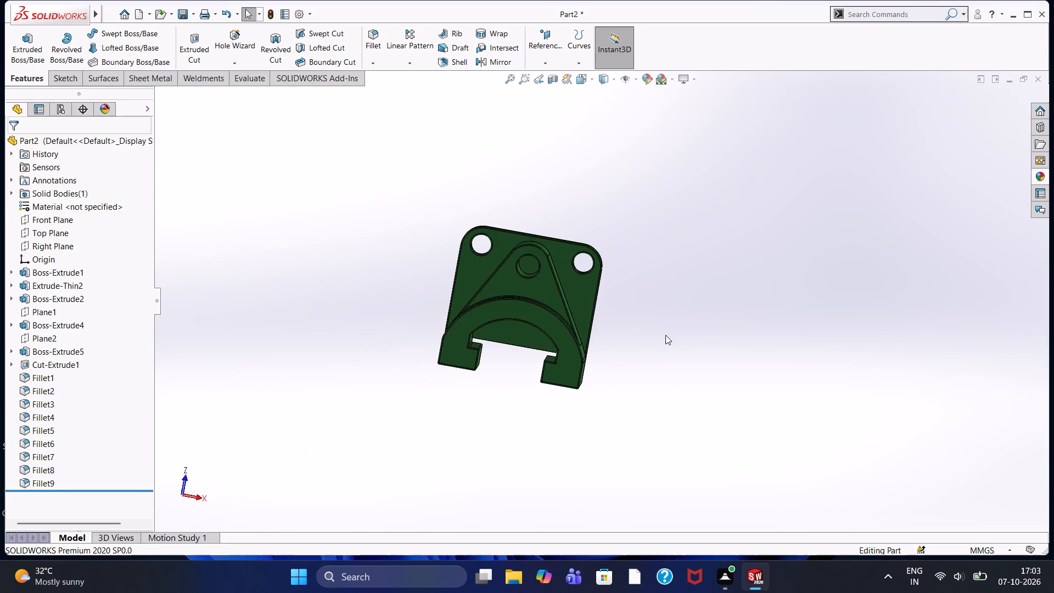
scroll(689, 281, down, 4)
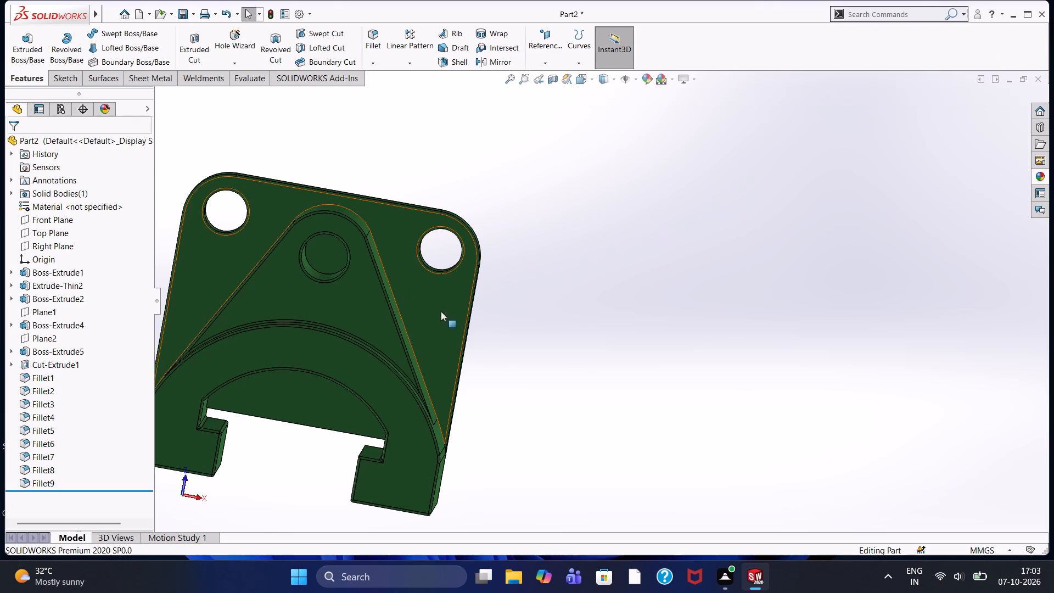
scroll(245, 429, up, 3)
Examine the bracket from the side and at an angle, checking the sloped boss, arched base and mounting plate.
middle_drag(305, 334, 237, 346)
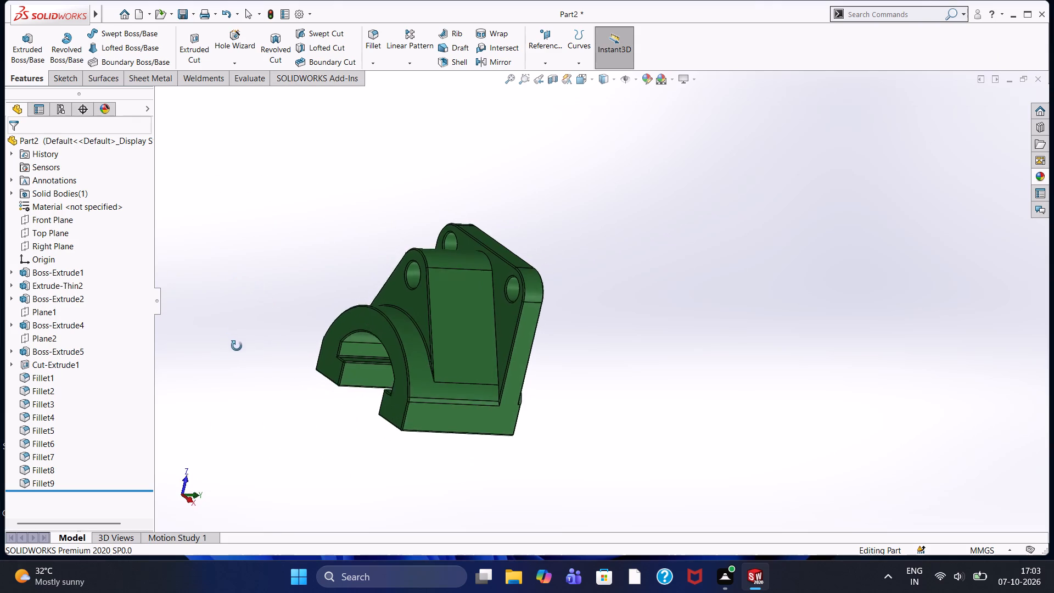
middle_drag(237, 346, 252, 368)
scroll(341, 307, up, 1)
middle_drag(343, 299, 349, 304)
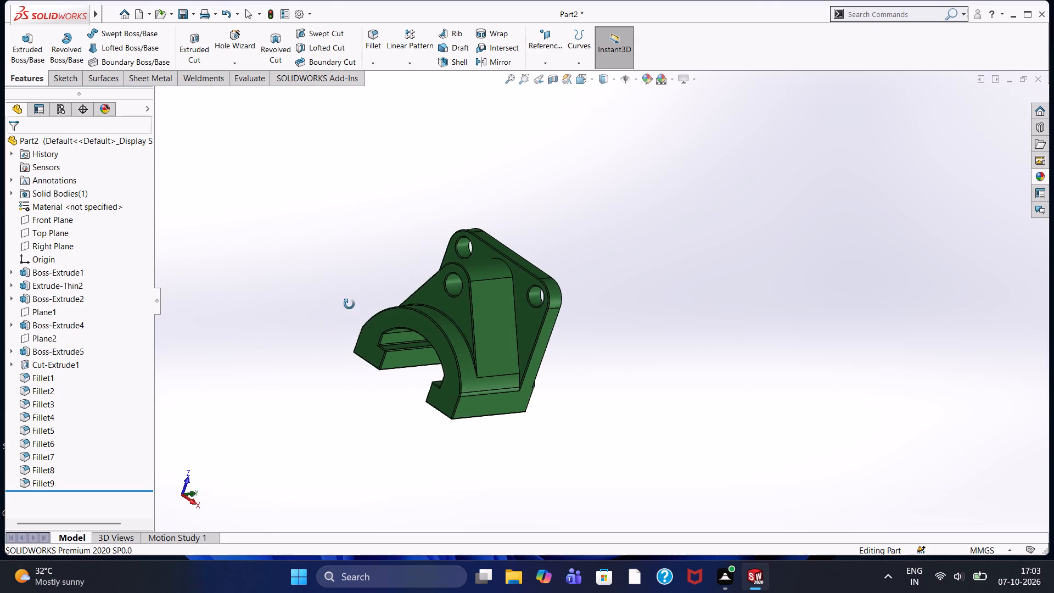
middle_drag(349, 304, 371, 346)
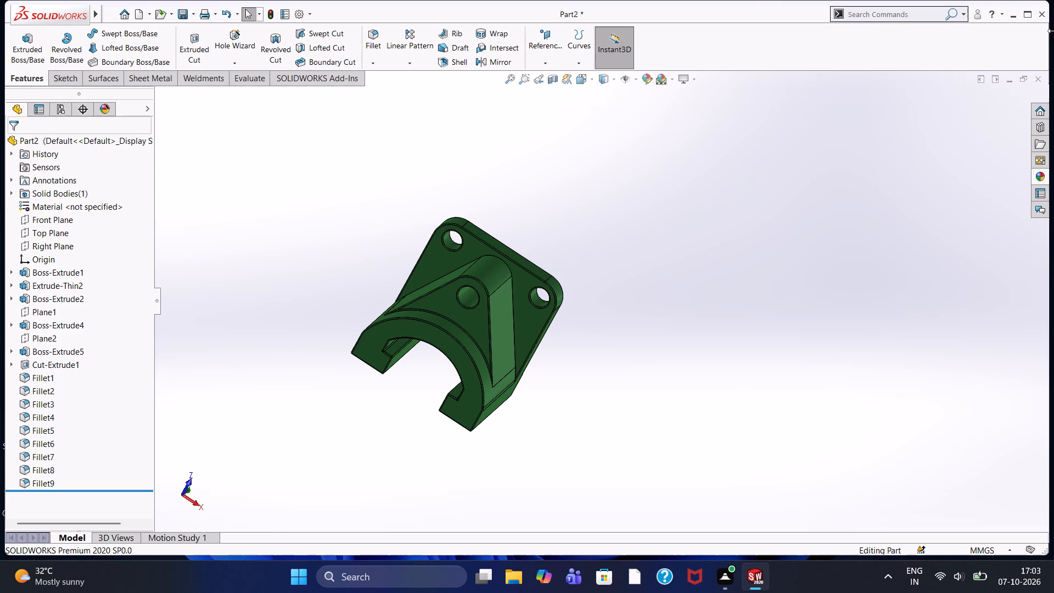
scroll(1053, 31, up, 1)
scroll(1053, 26, down, 4)
scroll(1053, 0, up, 2)
scroll(64, 94, down, 2)
scroll(64, 94, up, 3)
scroll(430, 346, down, 3)
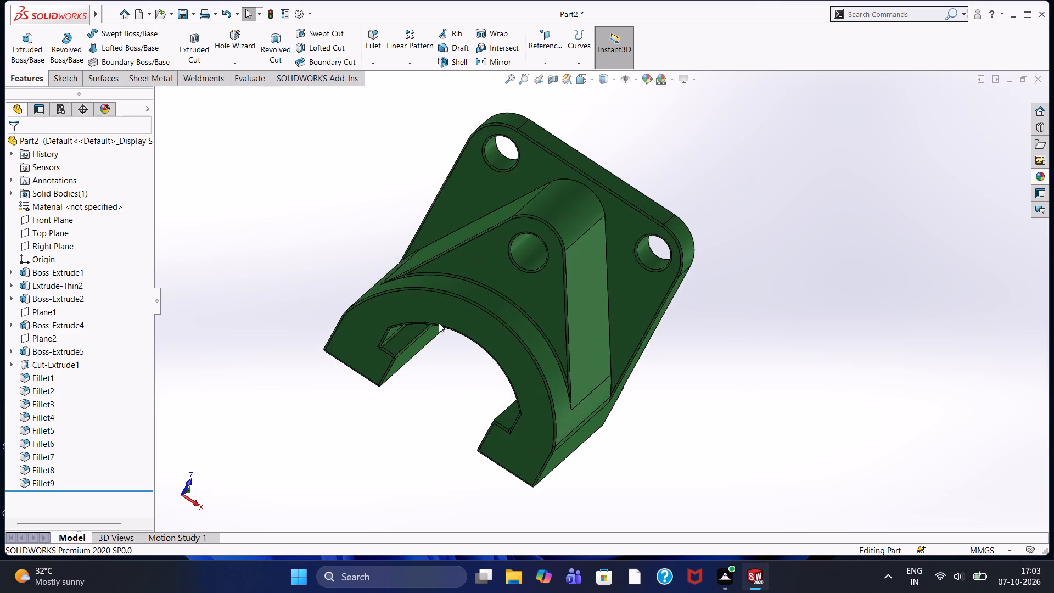
scroll(439, 323, down, 2)
scroll(525, 226, up, 3)
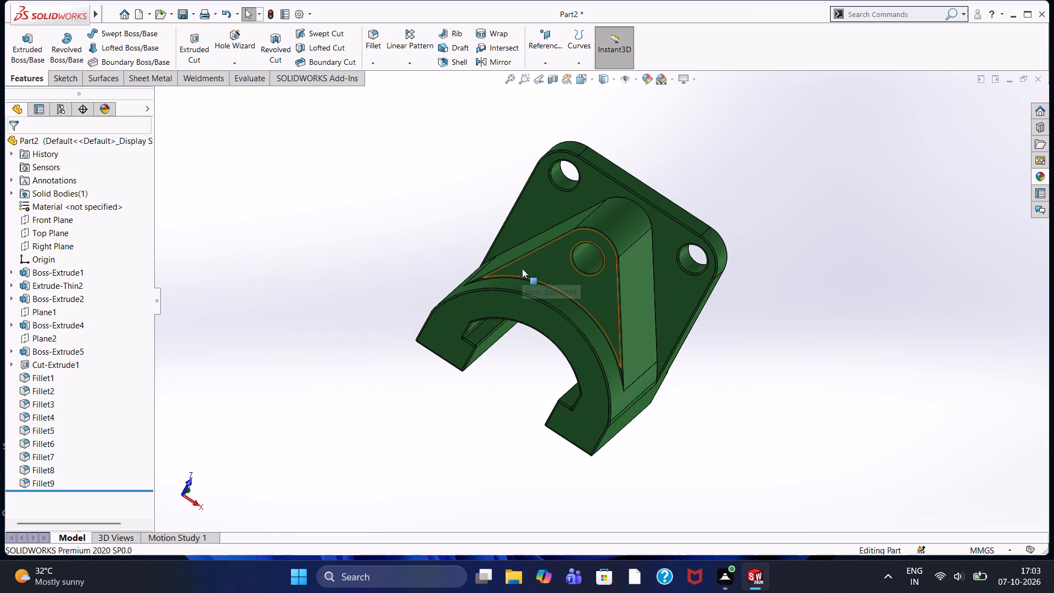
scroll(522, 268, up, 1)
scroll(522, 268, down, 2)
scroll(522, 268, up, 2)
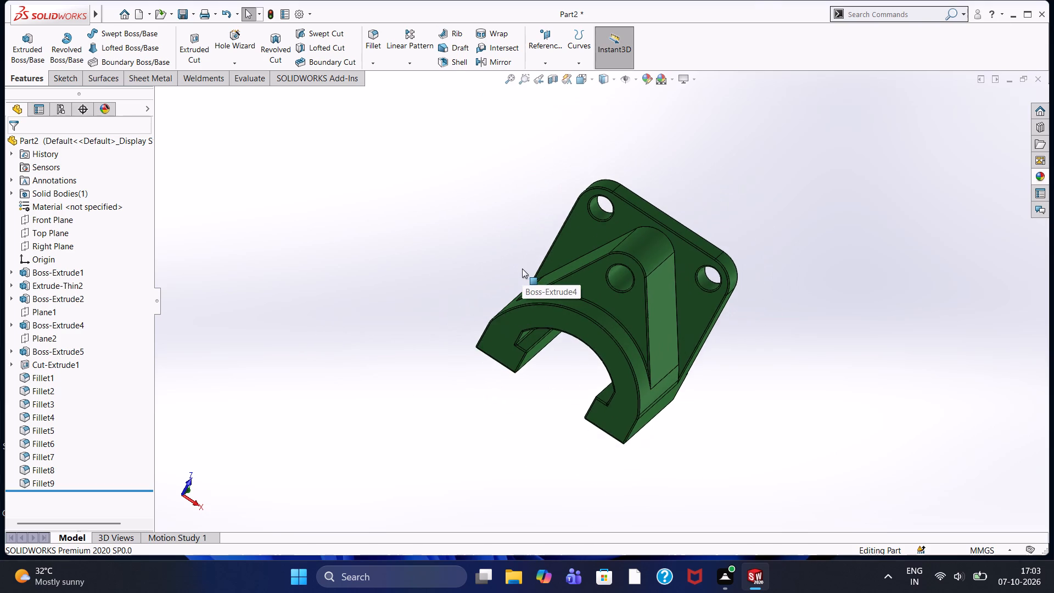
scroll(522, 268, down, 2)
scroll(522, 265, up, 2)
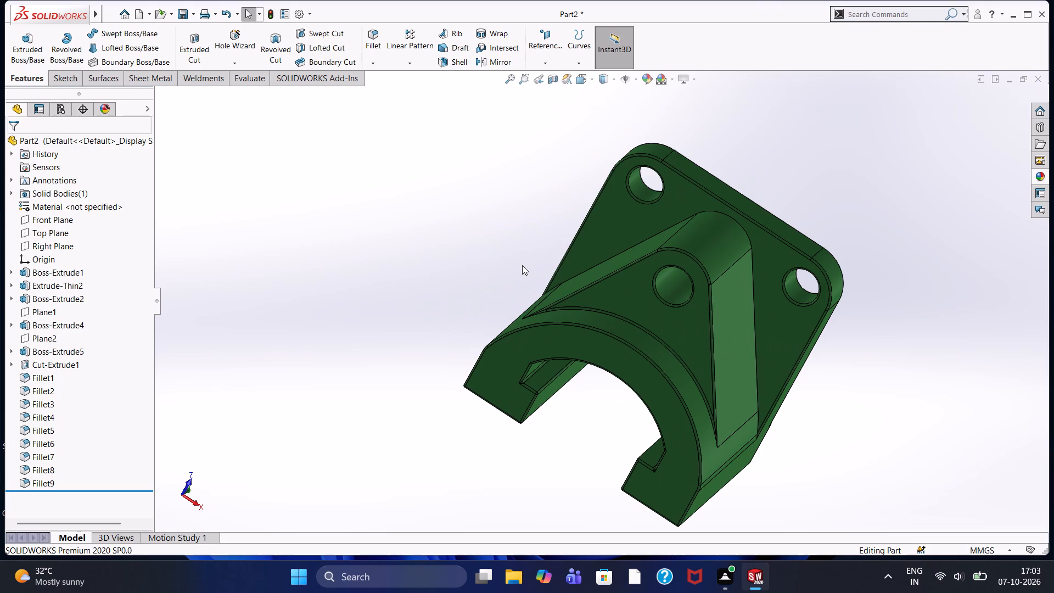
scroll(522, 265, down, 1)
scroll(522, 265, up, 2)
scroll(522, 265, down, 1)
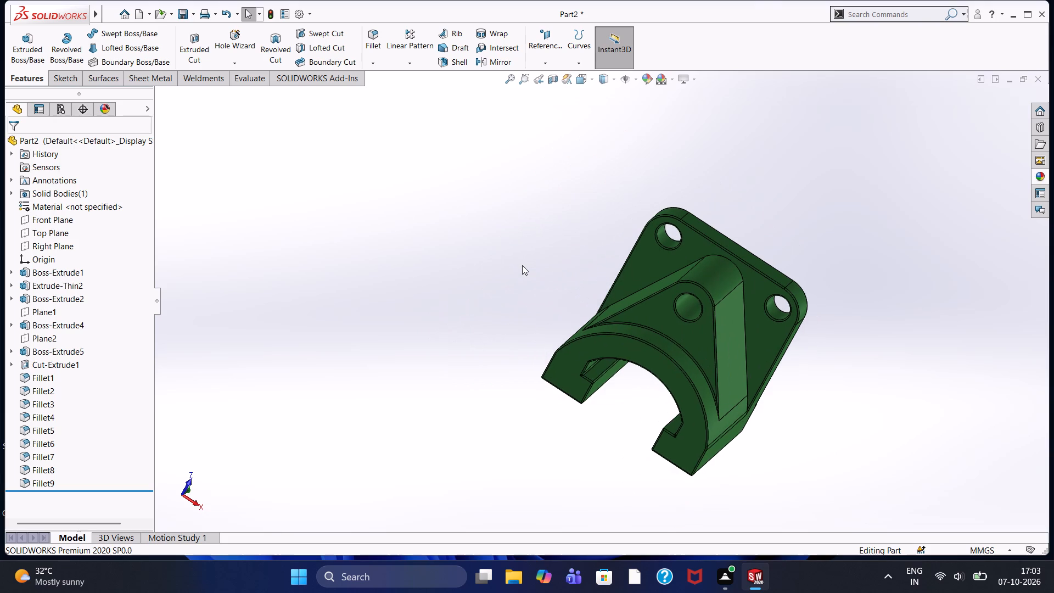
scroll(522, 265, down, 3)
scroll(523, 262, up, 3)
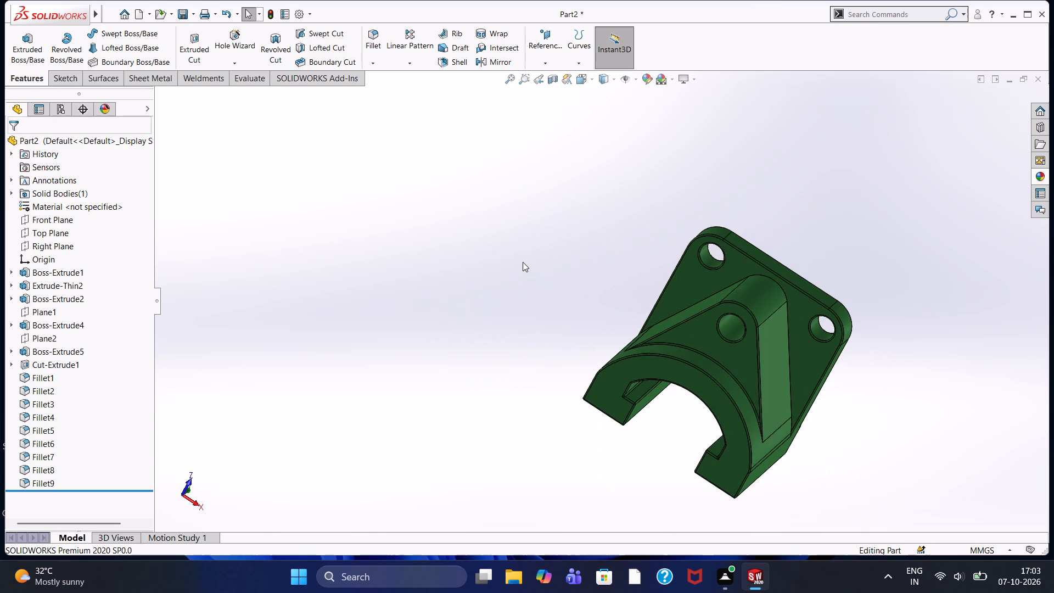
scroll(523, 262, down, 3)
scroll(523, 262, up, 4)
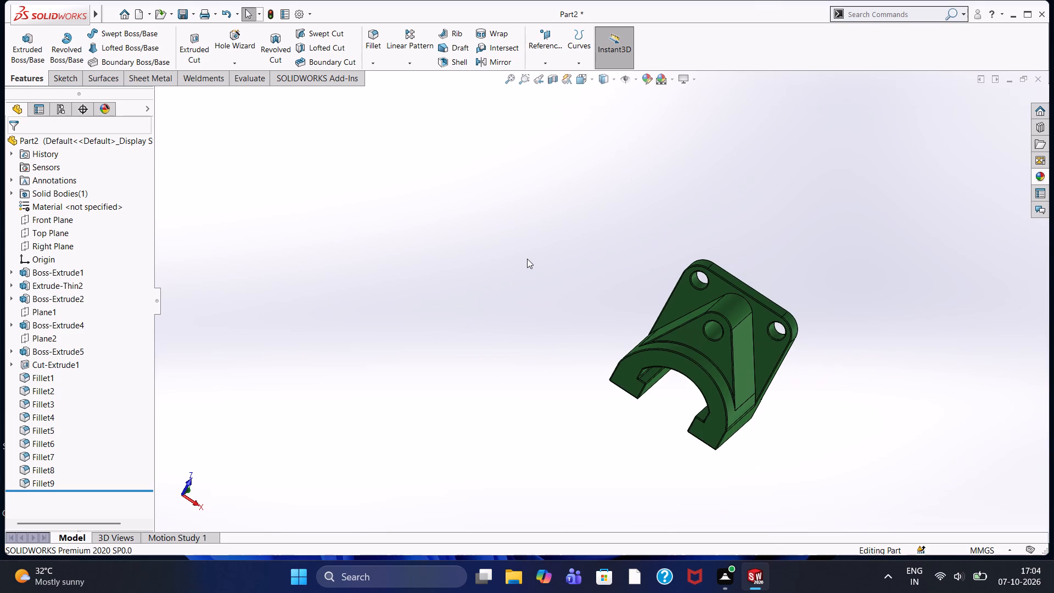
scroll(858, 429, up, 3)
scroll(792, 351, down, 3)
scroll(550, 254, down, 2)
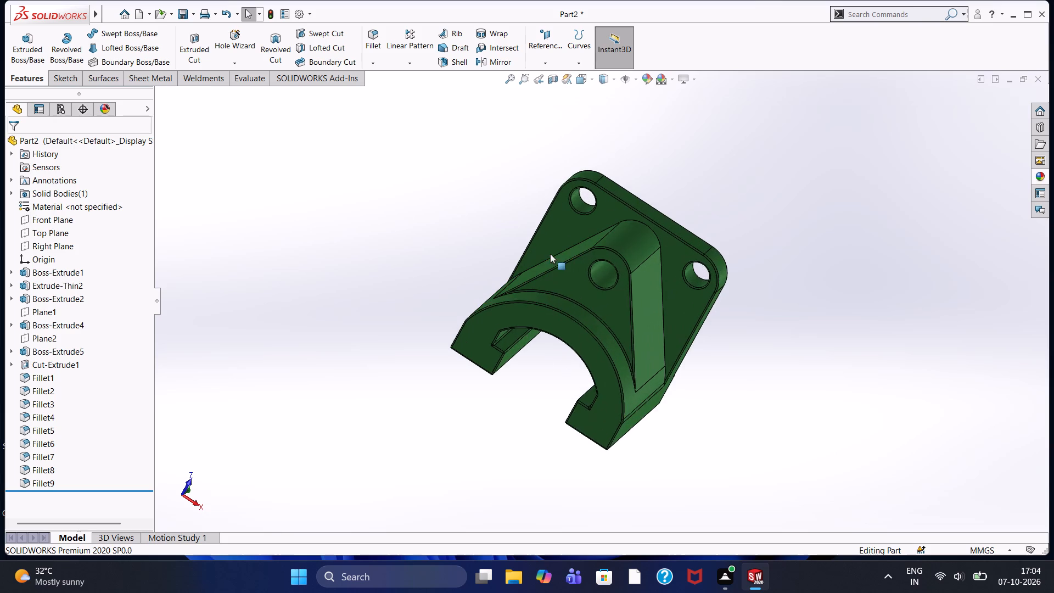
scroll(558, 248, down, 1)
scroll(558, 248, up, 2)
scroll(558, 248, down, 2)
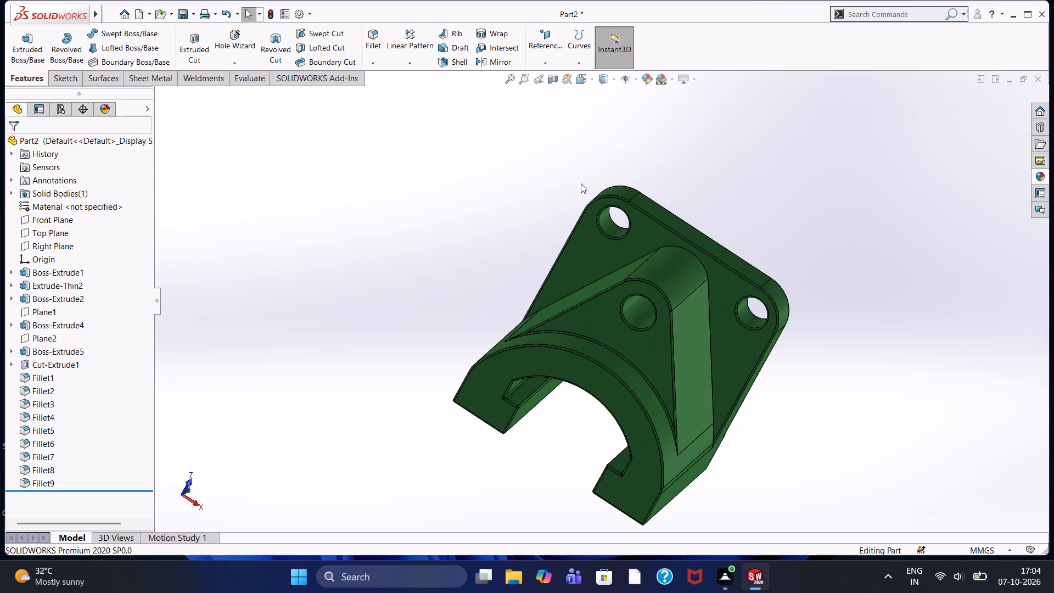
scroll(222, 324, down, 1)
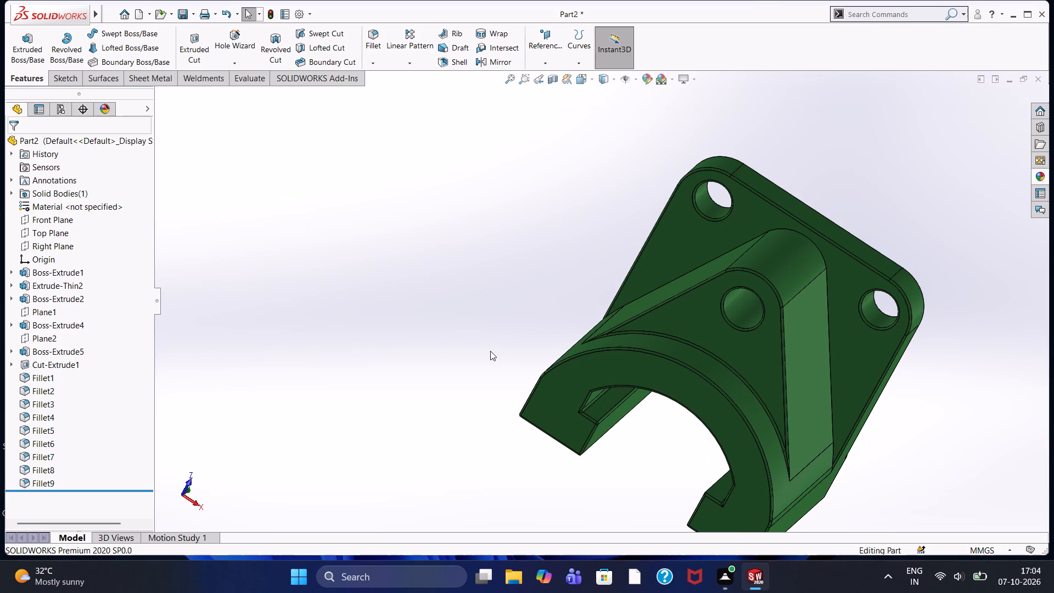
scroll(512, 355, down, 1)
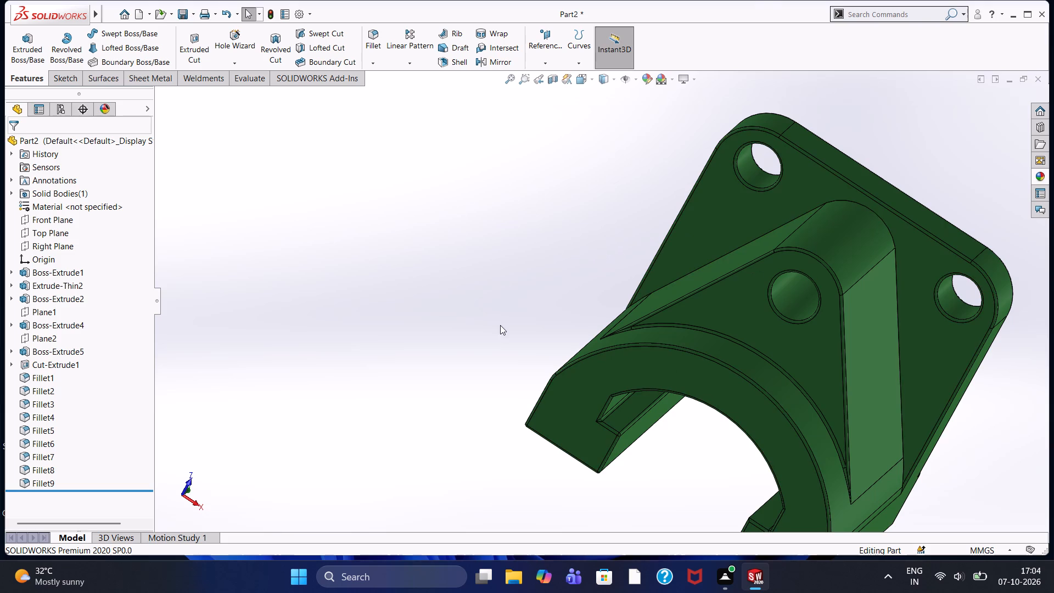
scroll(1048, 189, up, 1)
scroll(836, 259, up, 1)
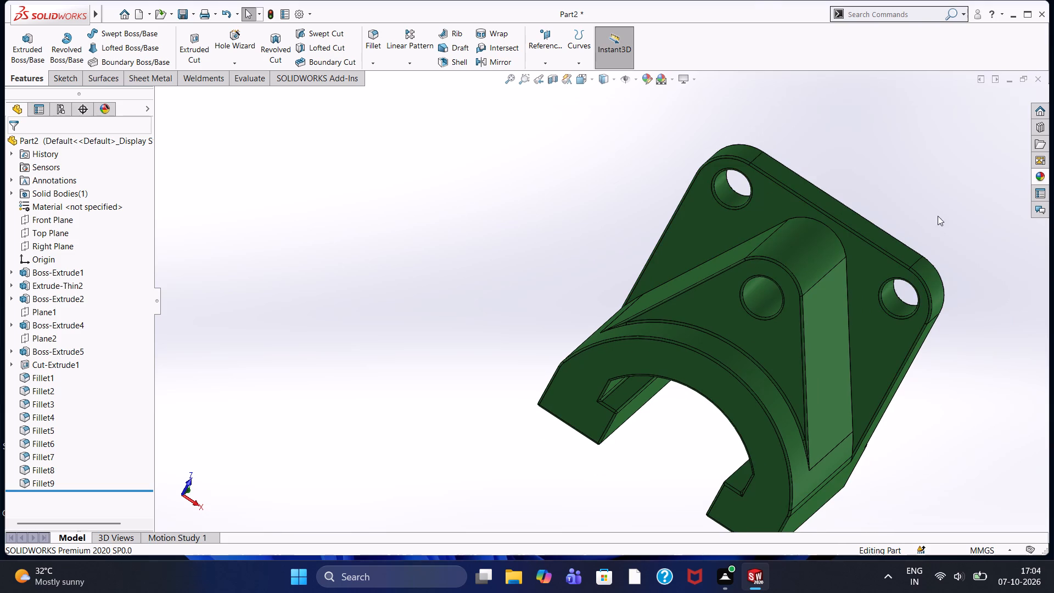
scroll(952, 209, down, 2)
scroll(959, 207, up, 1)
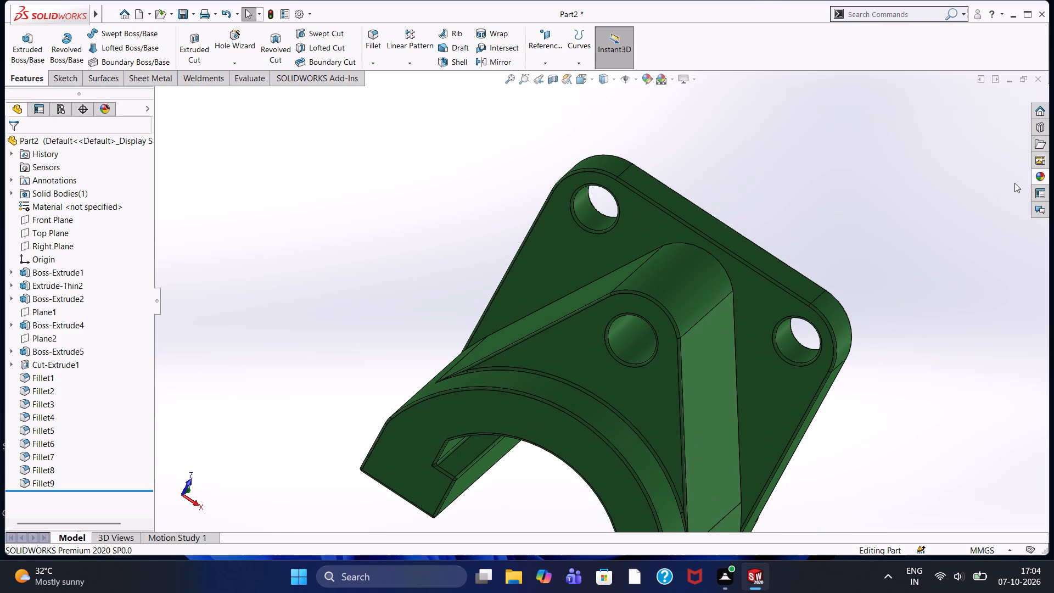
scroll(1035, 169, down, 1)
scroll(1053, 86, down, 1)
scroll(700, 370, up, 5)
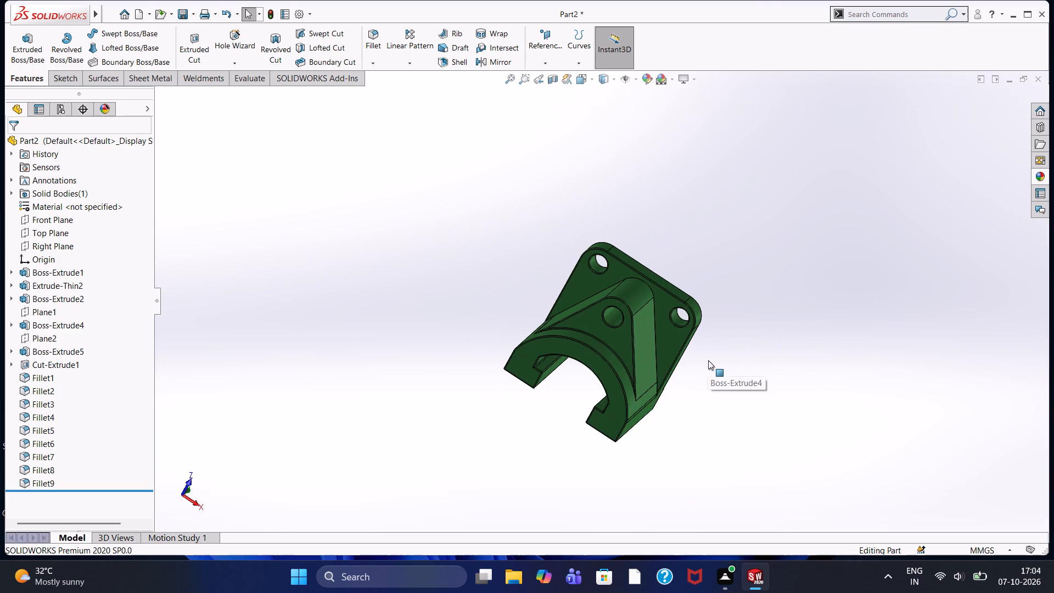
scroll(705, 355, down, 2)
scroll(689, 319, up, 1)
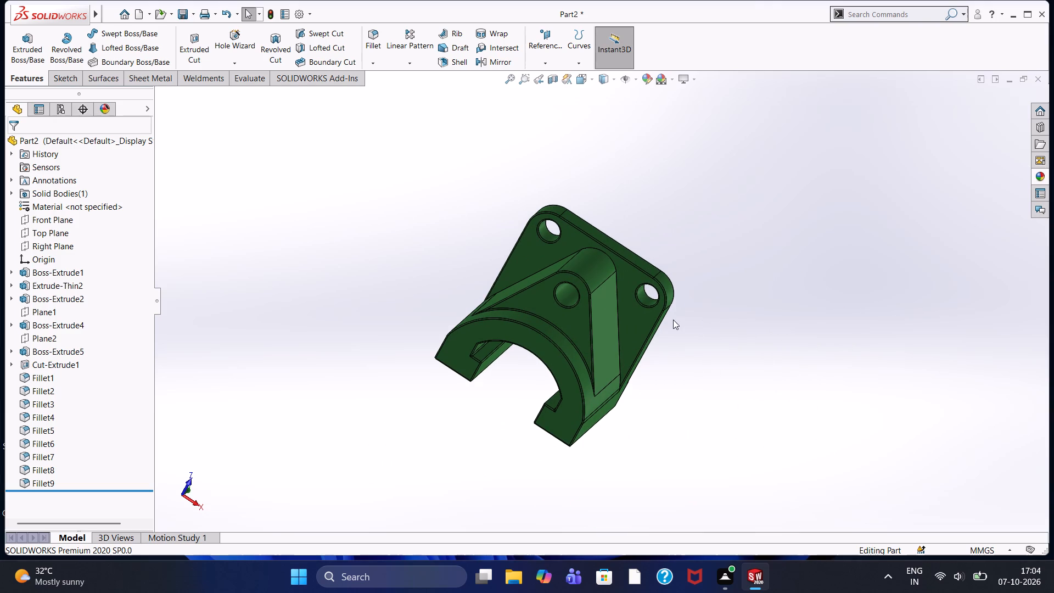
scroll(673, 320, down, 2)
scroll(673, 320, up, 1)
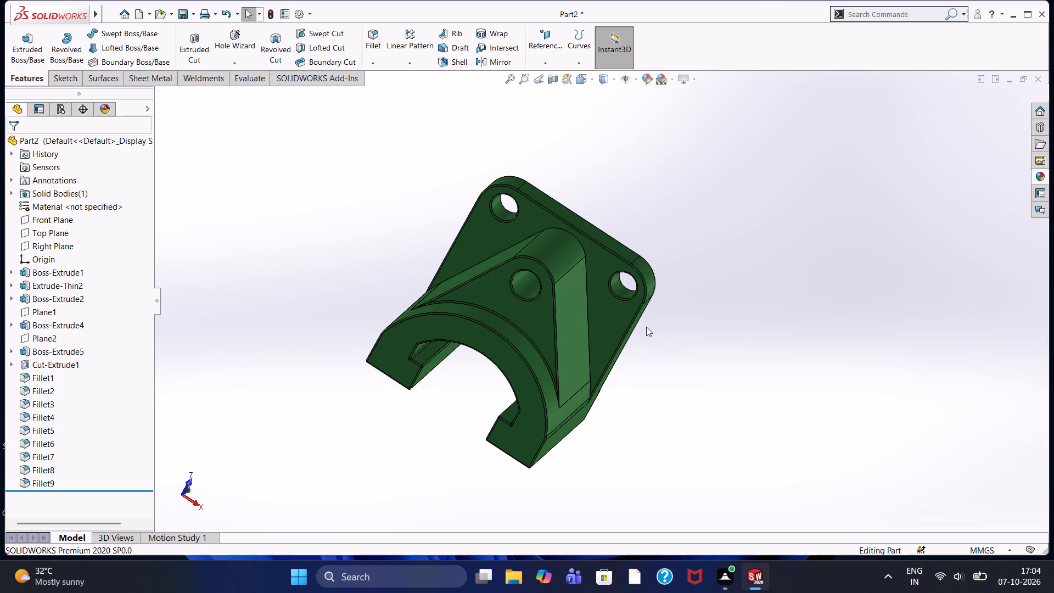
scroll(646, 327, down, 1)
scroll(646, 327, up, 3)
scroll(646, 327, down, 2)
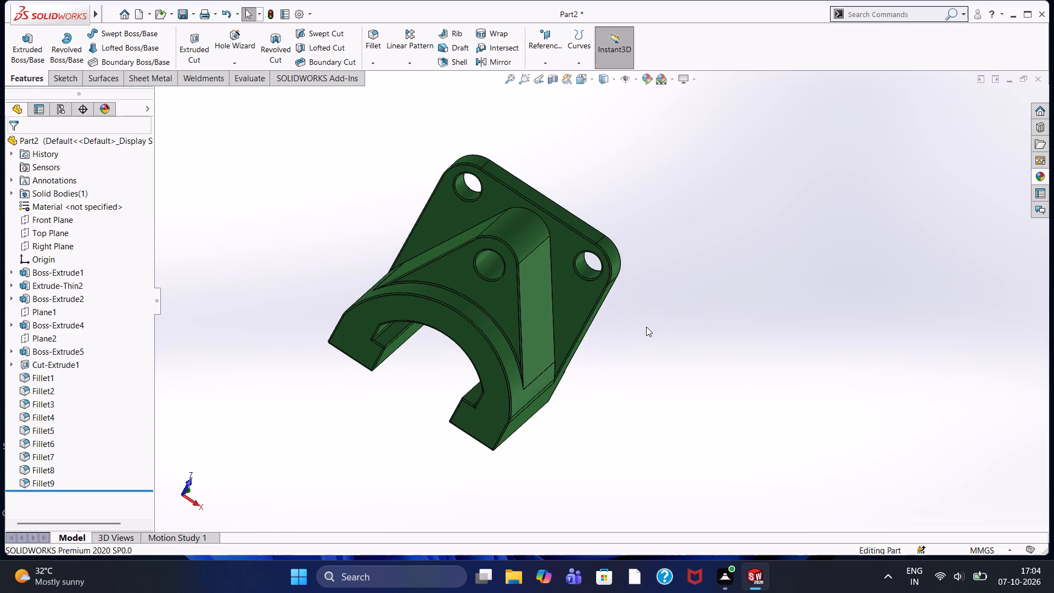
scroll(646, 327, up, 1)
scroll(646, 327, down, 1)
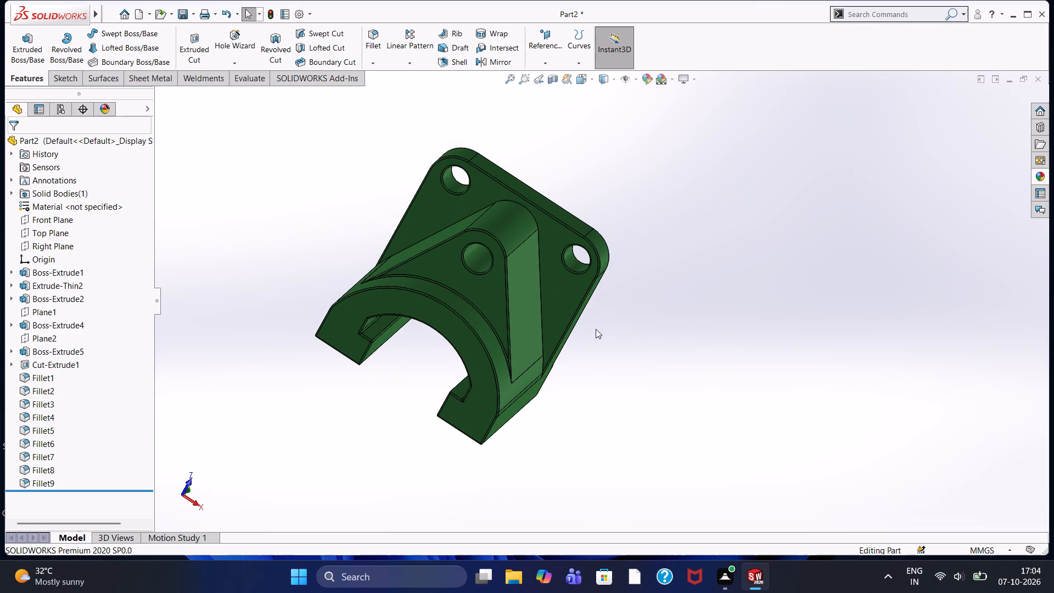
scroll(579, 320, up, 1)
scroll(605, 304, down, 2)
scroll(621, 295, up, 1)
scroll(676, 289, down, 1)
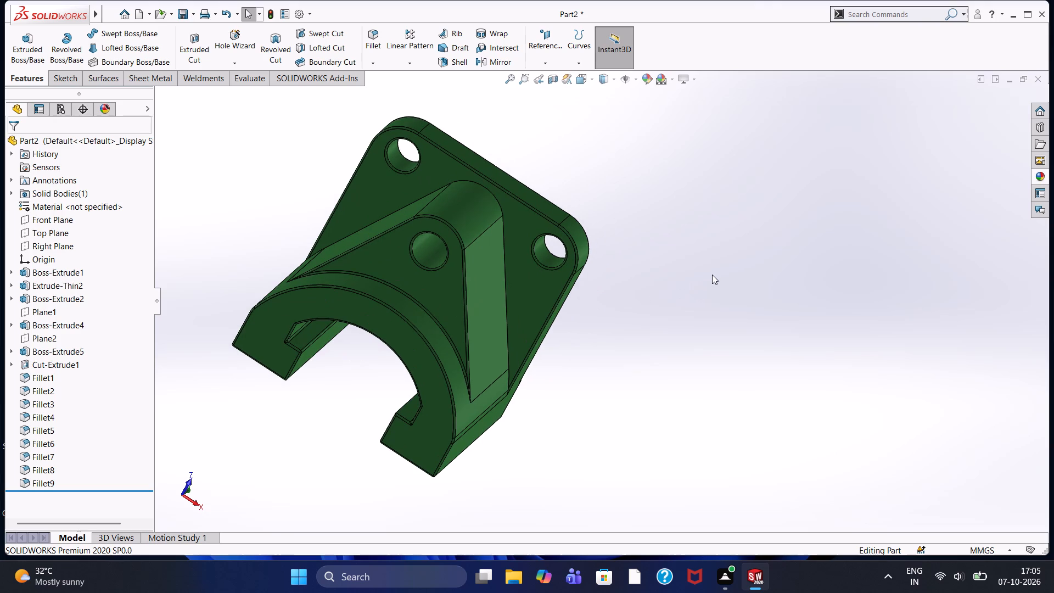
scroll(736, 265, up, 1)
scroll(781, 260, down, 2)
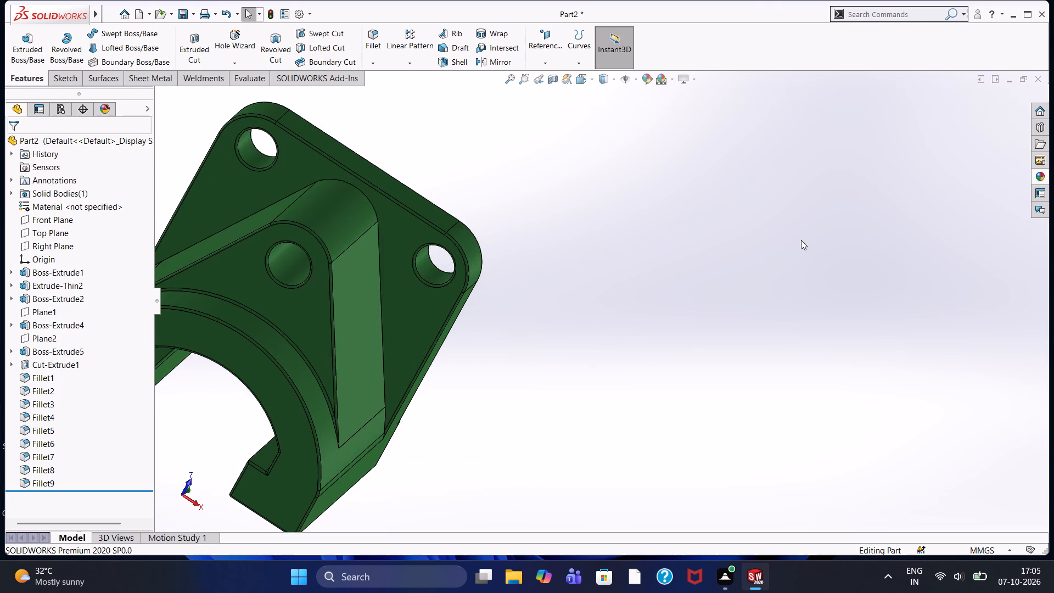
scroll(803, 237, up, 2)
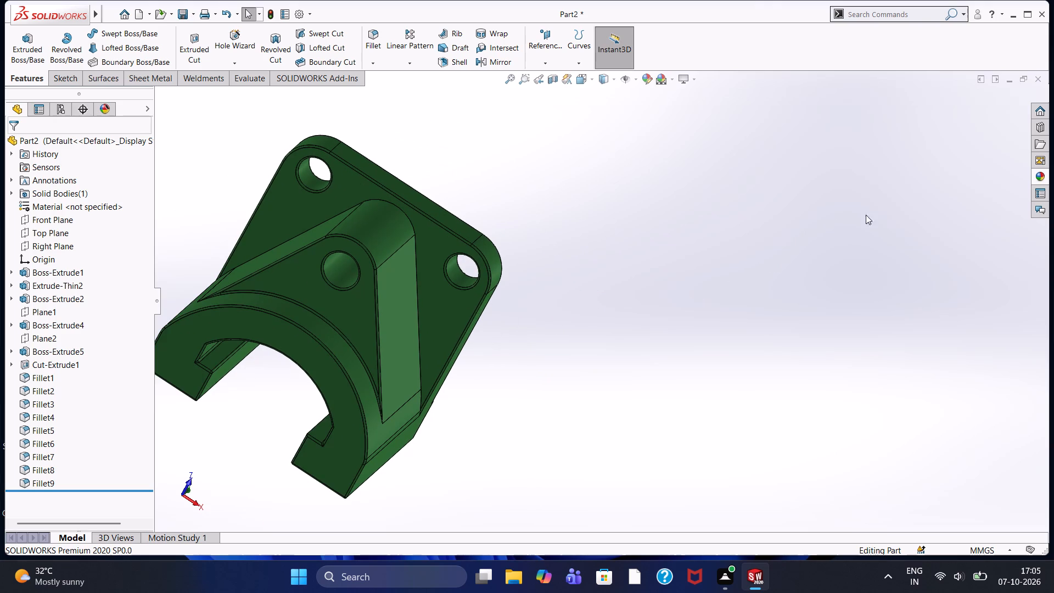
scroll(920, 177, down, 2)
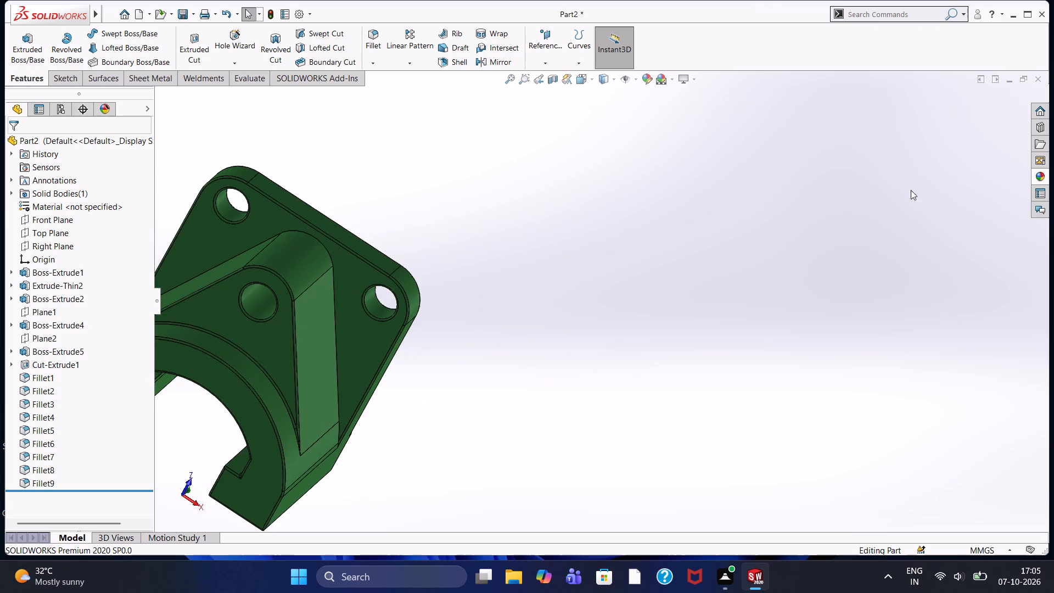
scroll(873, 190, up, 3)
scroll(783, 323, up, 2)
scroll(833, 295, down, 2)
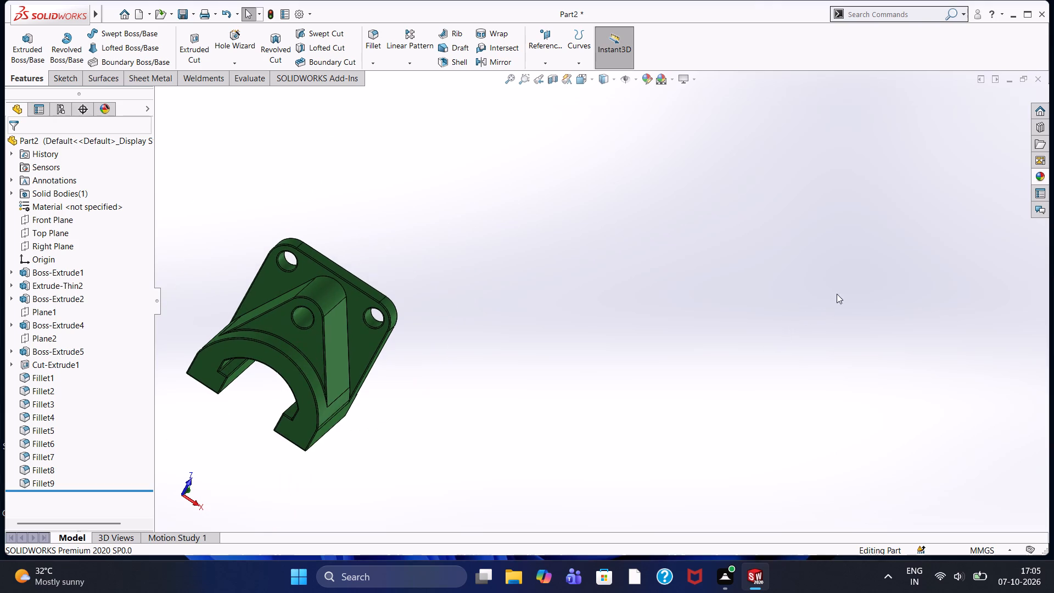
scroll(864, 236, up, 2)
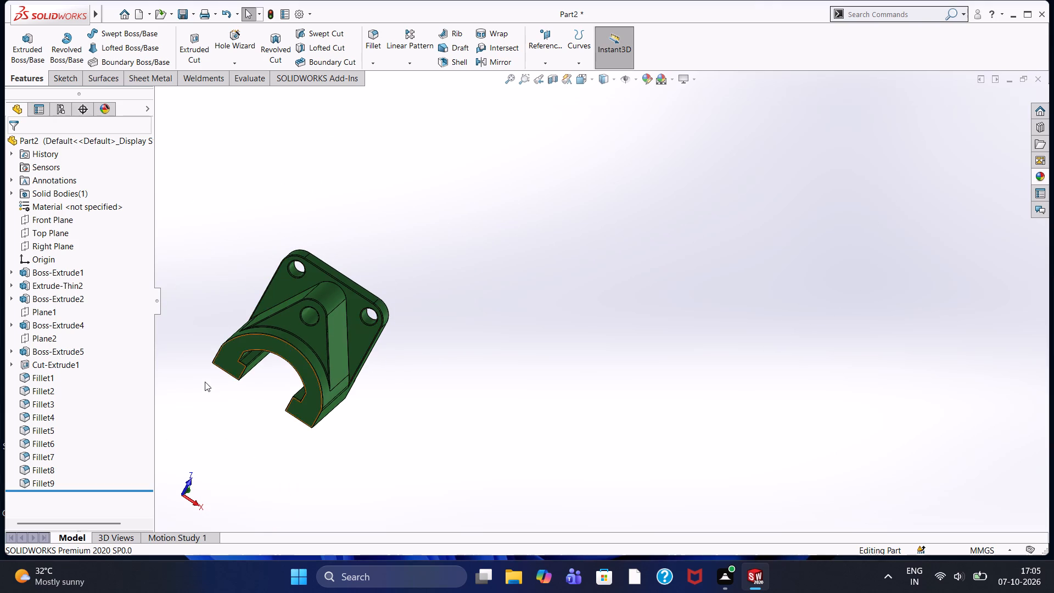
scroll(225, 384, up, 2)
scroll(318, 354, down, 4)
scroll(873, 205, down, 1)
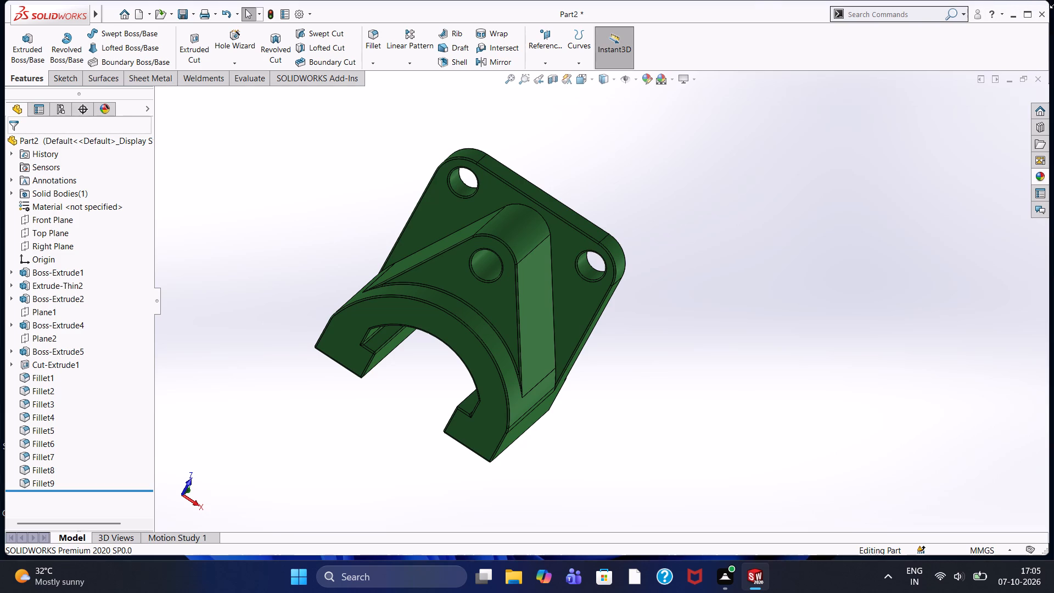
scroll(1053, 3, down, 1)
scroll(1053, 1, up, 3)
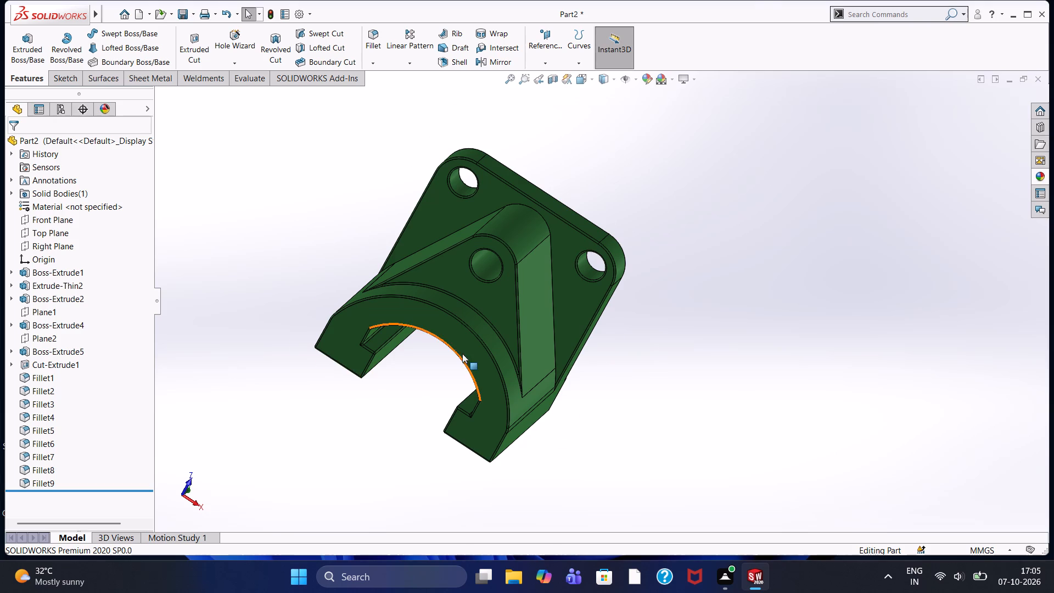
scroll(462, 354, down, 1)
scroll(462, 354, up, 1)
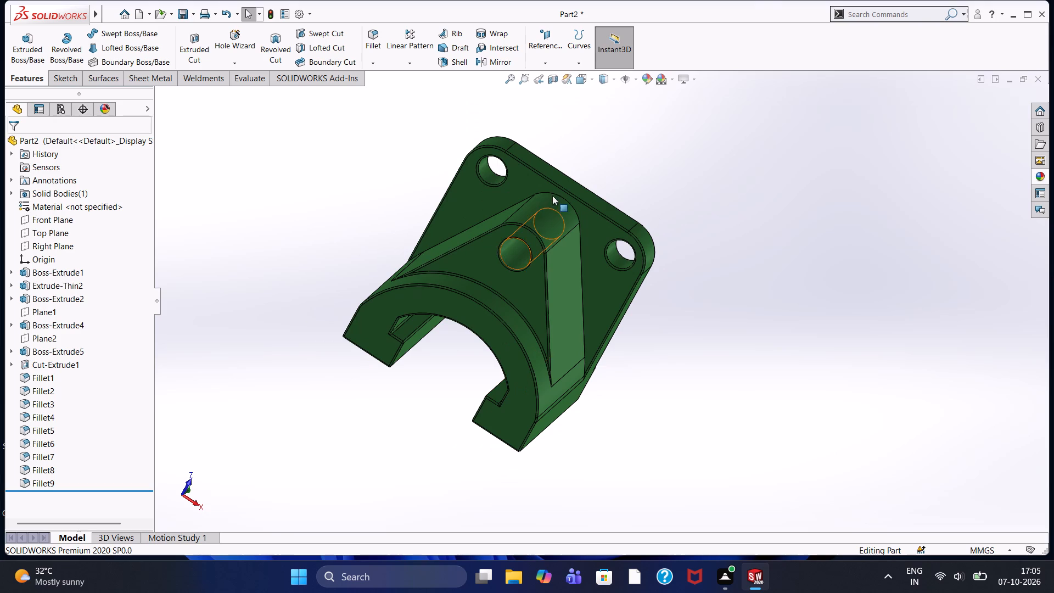
Examine the whole bracket from the front, both sides and the back, checking the mounting plate, sloped boss and arched base.
middle_drag(735, 185, 619, 144)
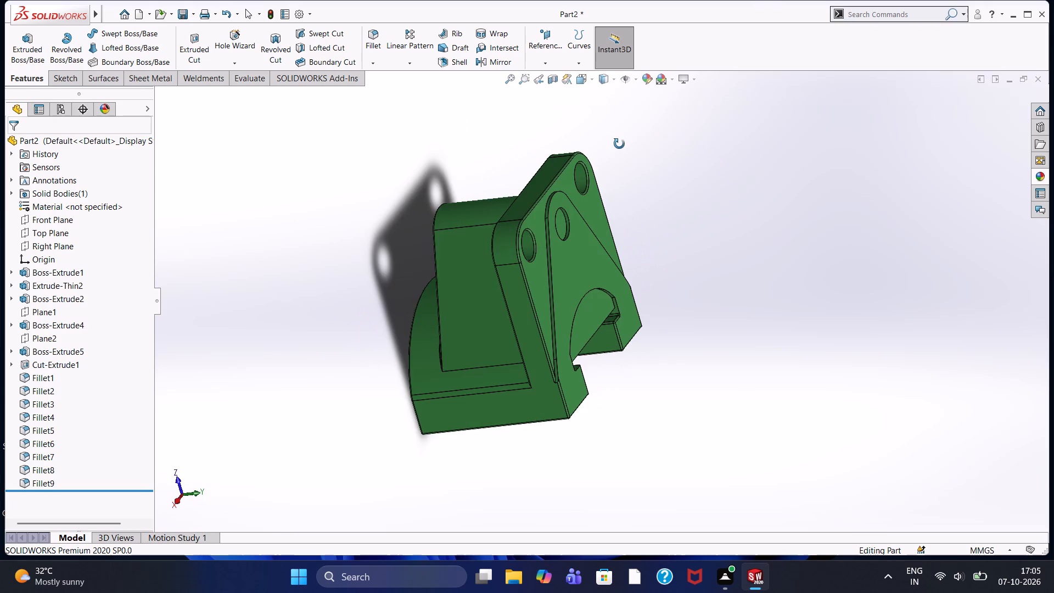
middle_drag(619, 144, 766, 170)
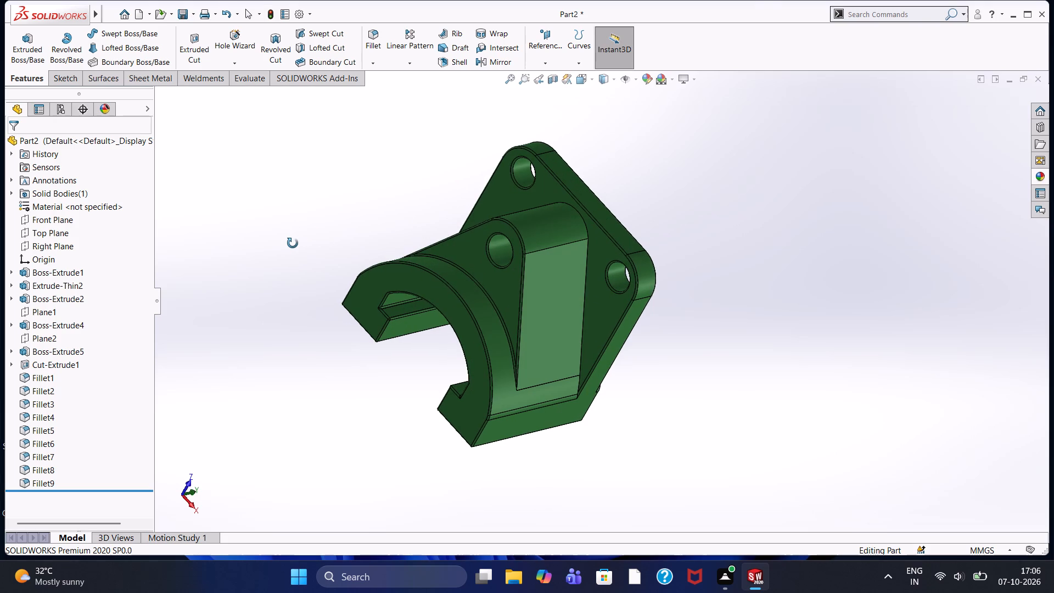
middle_drag(293, 243, 292, 244)
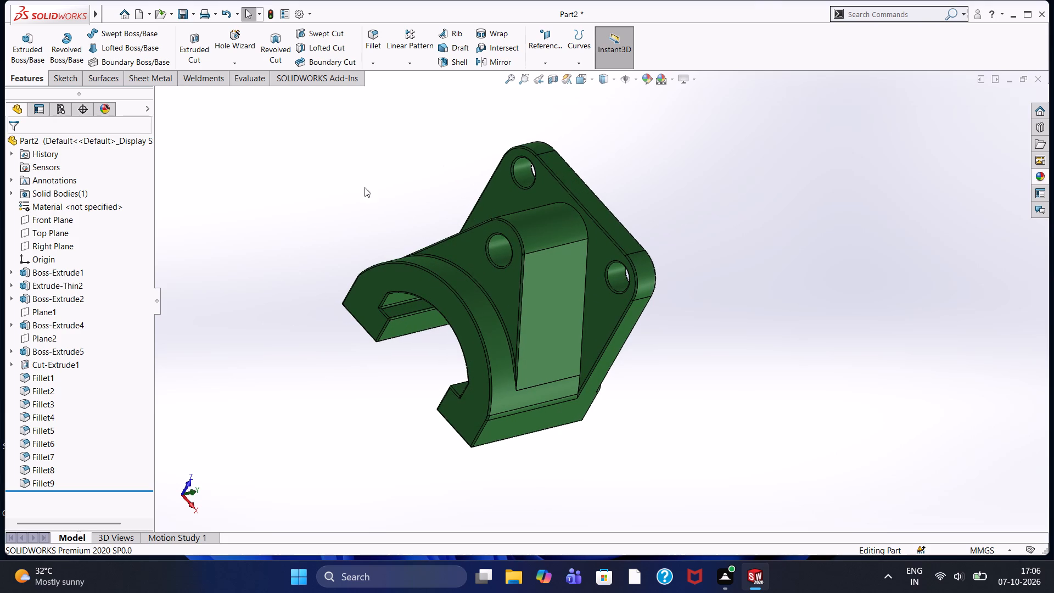
middle_drag(358, 191, 407, 164)
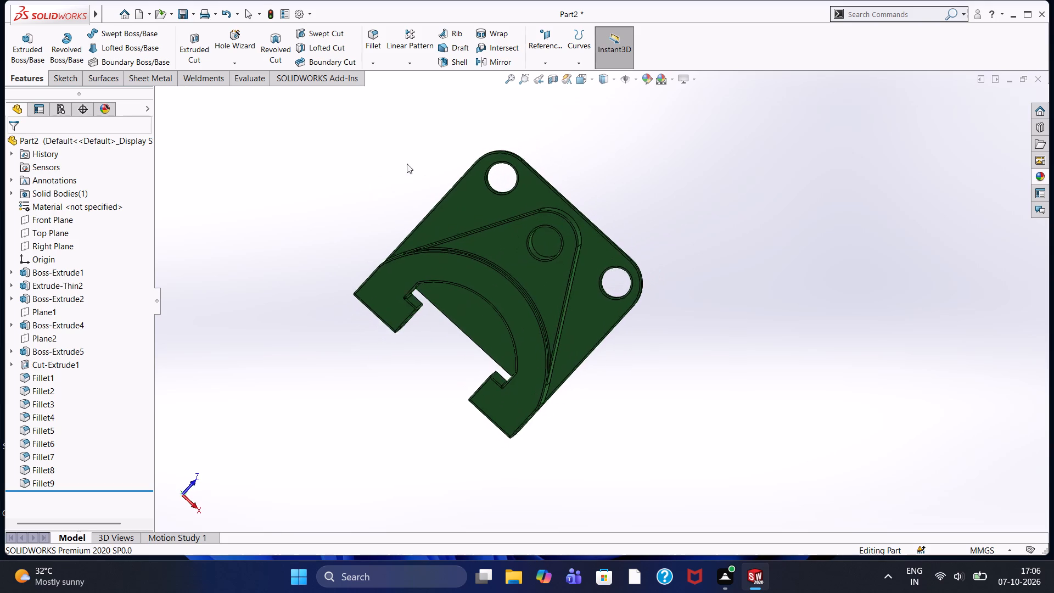
middle_drag(407, 164, 407, 166)
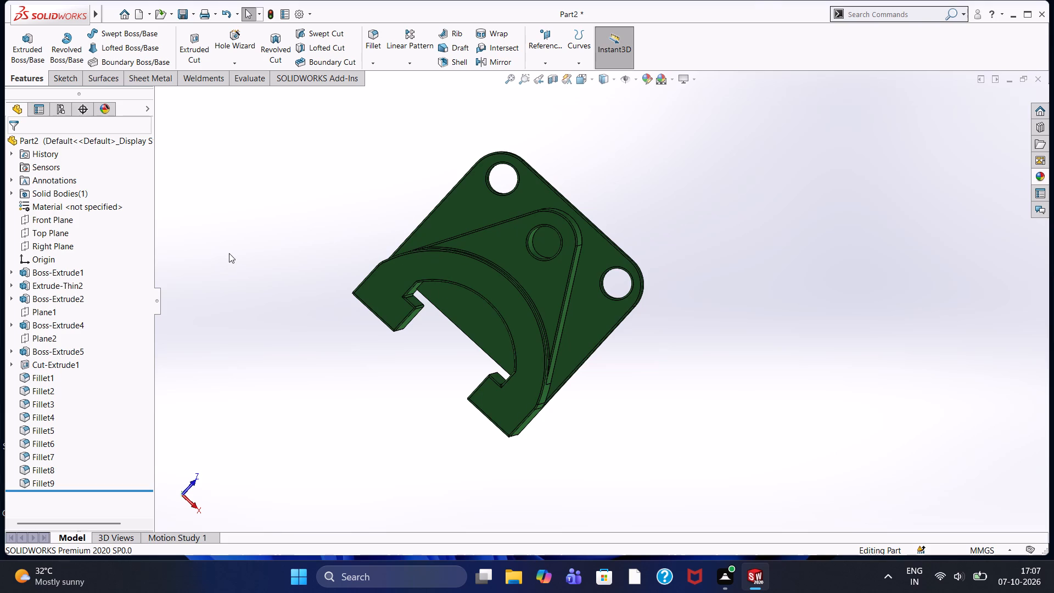
scroll(229, 253, down, 2)
scroll(230, 253, up, 4)
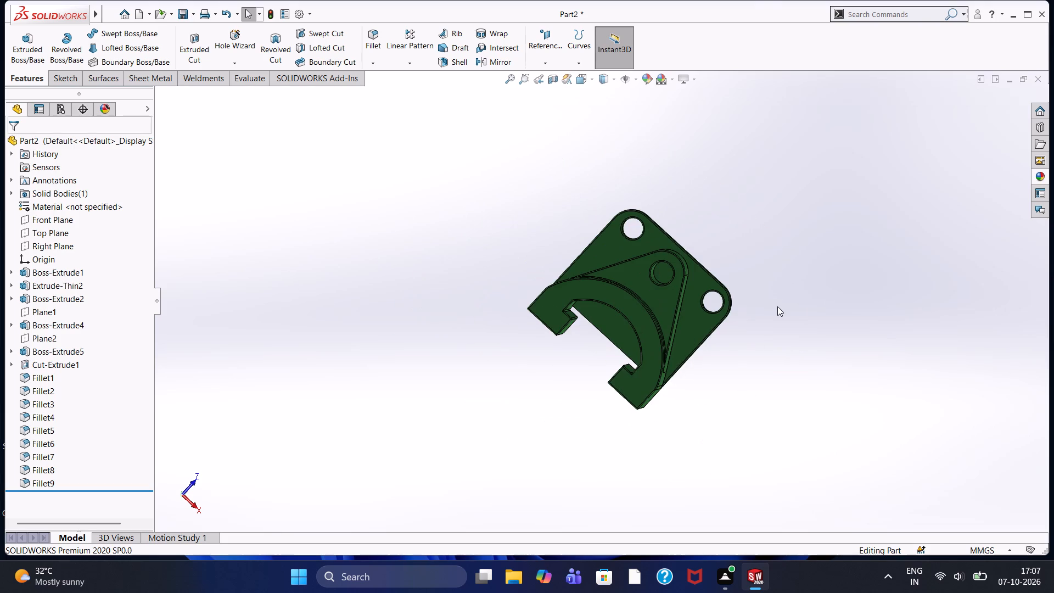
middle_drag(777, 306, 703, 234)
middle_click(703, 234)
middle_drag(679, 216, 633, 215)
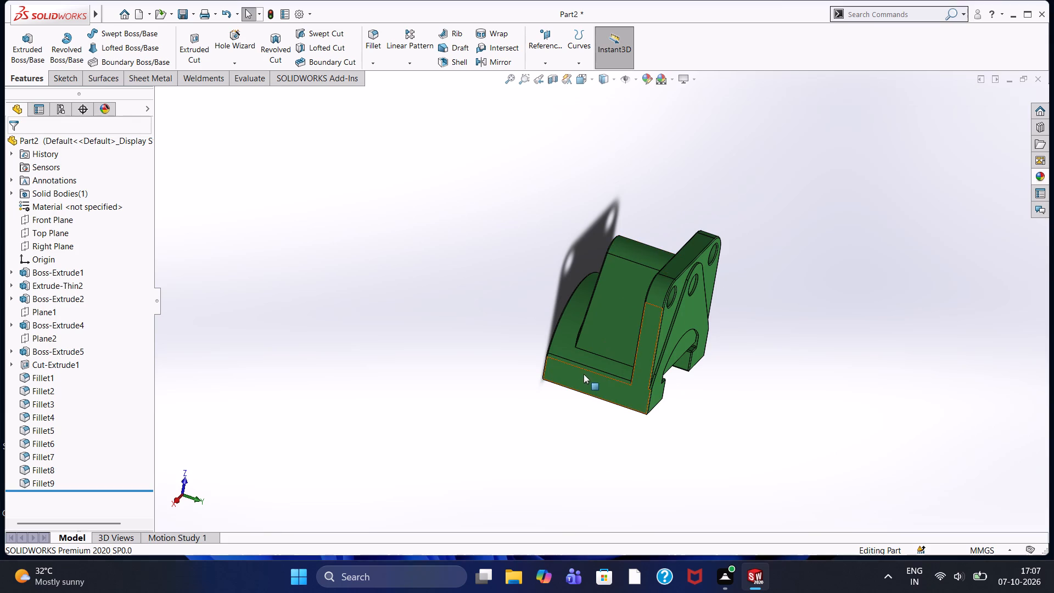
middle_drag(520, 405, 206, 449)
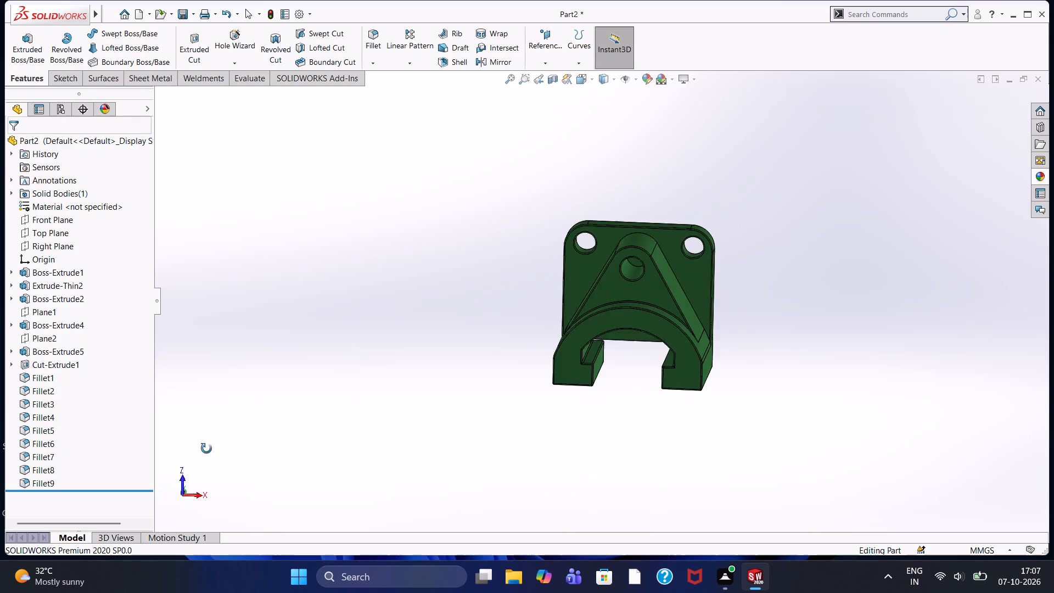
middle_drag(206, 449, 137, 466)
middle_click(137, 466)
middle_click(137, 466)
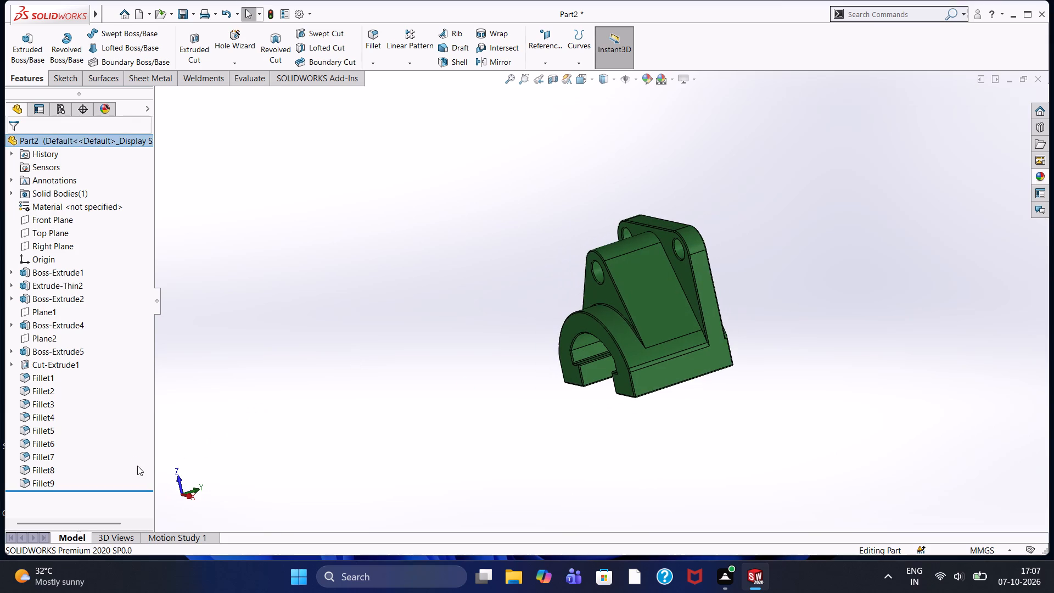
middle_drag(430, 365, 495, 325)
middle_click(495, 325)
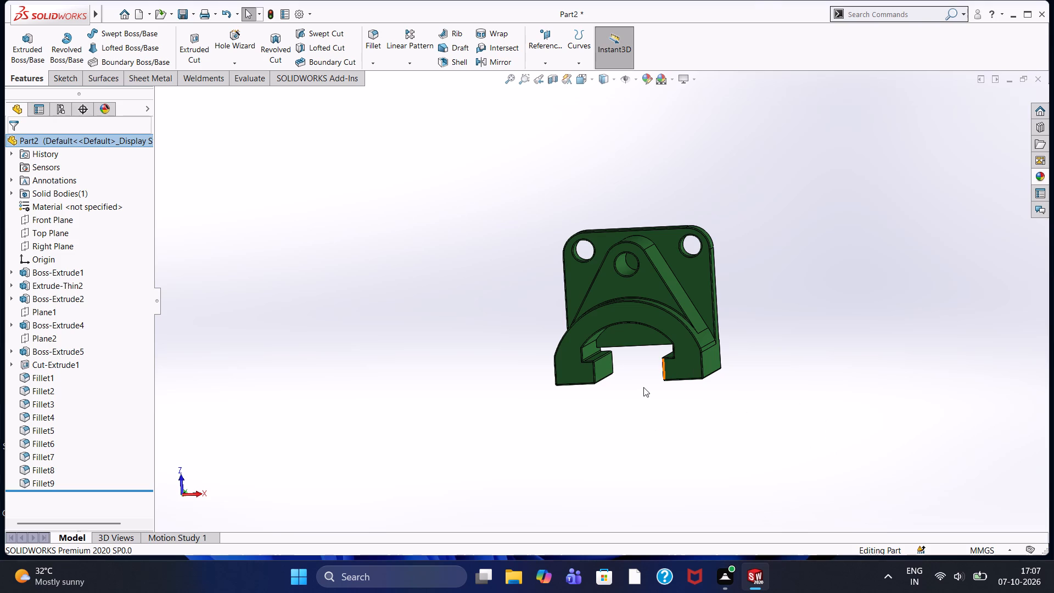
middle_drag(518, 239, 536, 264)
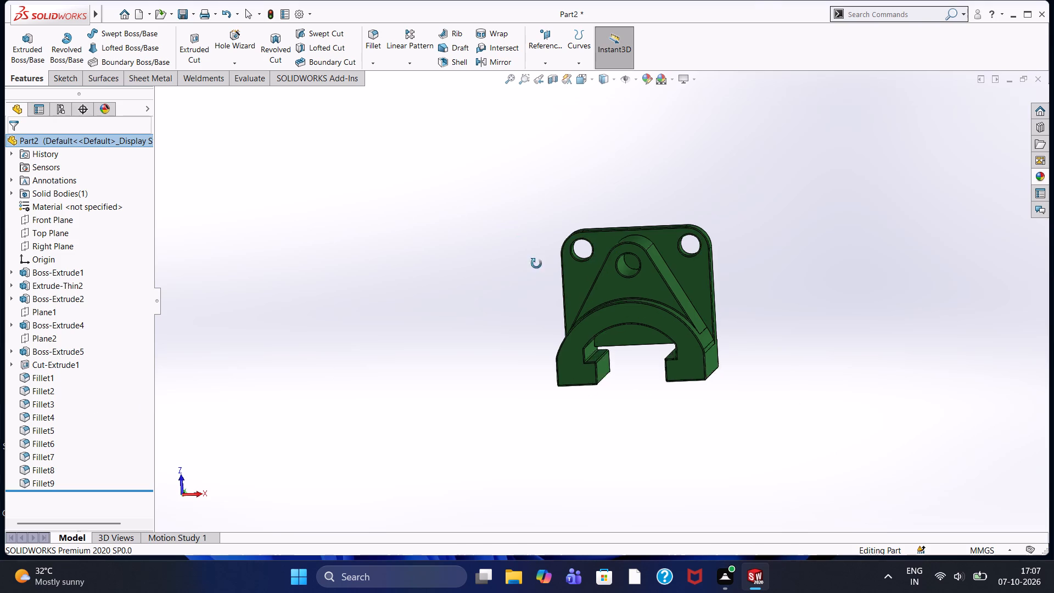
middle_drag(536, 264, 691, 223)
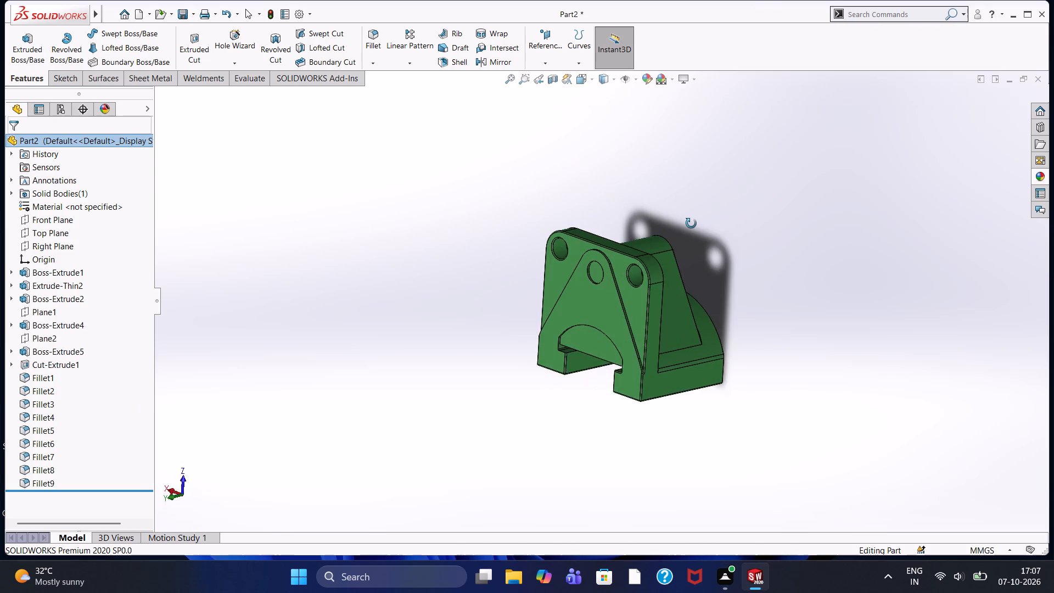
middle_drag(691, 223, 671, 265)
Examine the rounded corner of the mounting plate and the filleted rim of its nearby hole close up from the back.
scroll(636, 300, down, 16)
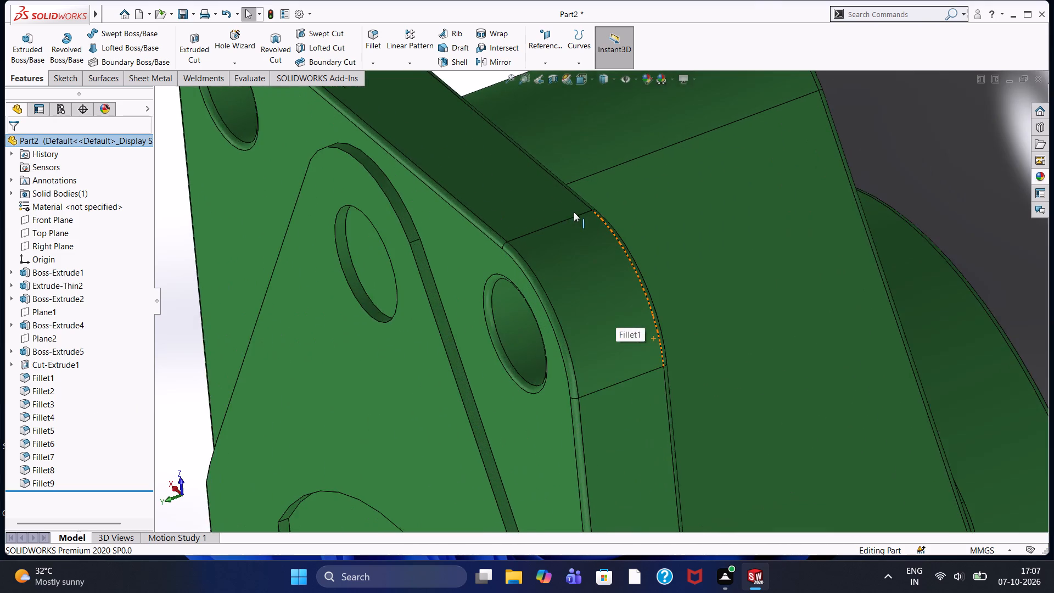
scroll(574, 212, down, 2)
scroll(652, 510, down, 3)
scroll(633, 269, down, 4)
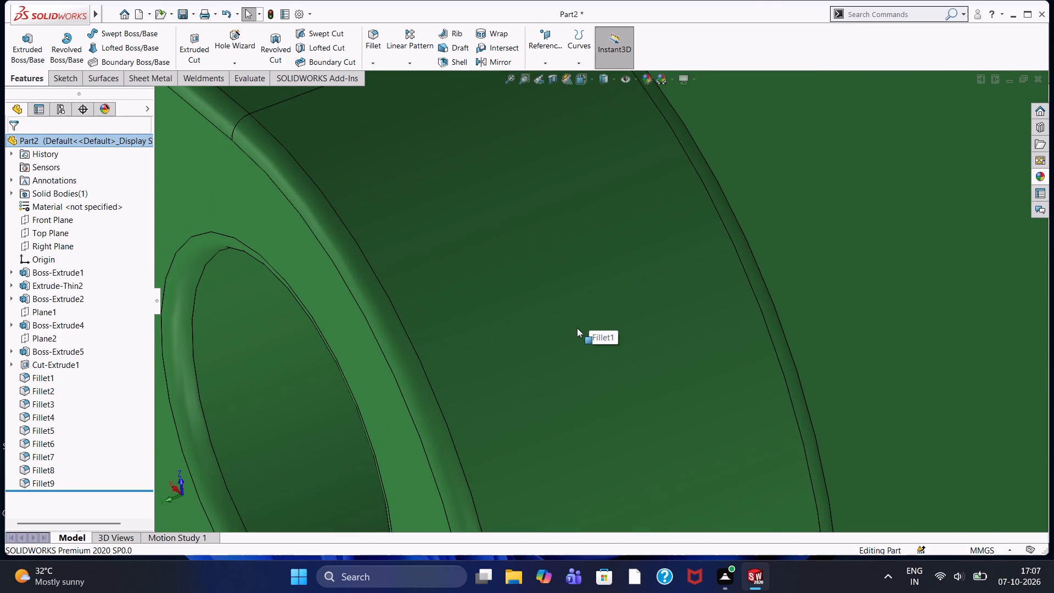
scroll(484, 360, down, 3)
scroll(491, 352, up, 5)
scroll(557, 366, up, 2)
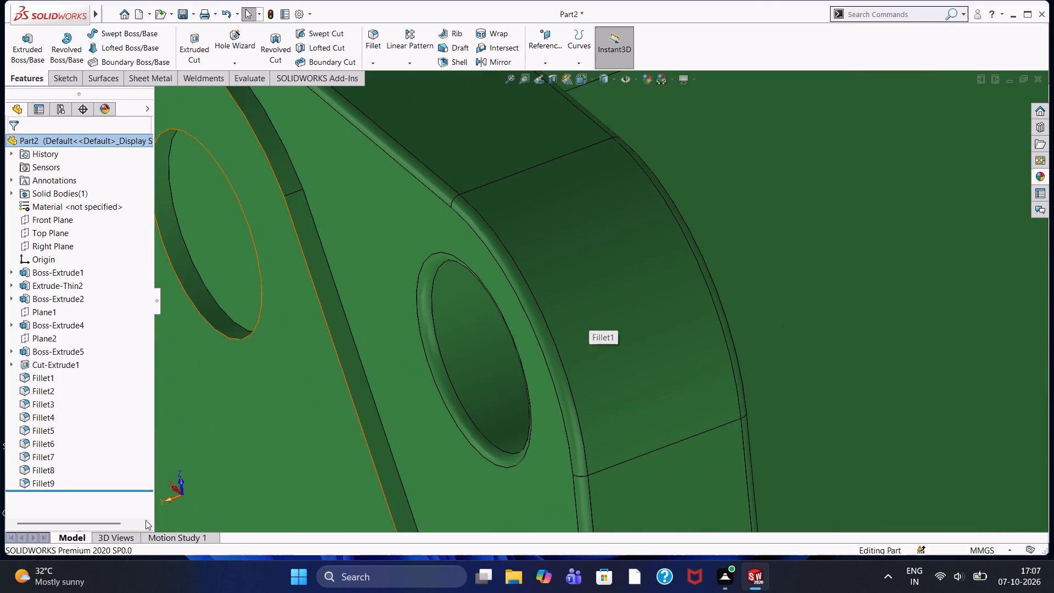
scroll(601, 371, up, 3)
scroll(612, 345, down, 2)
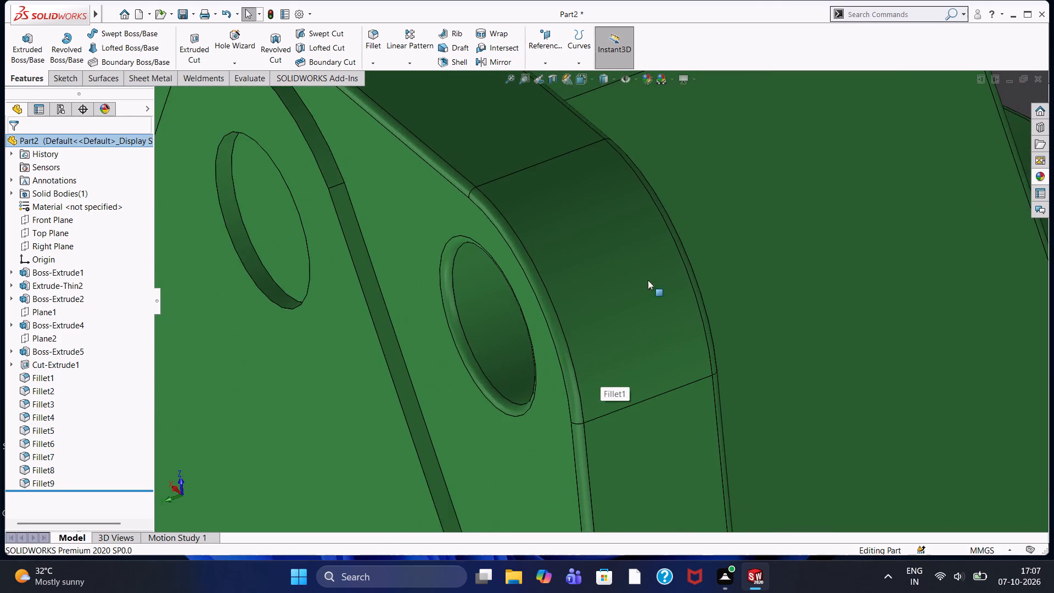
scroll(648, 280, down, 13)
scroll(640, 283, up, 10)
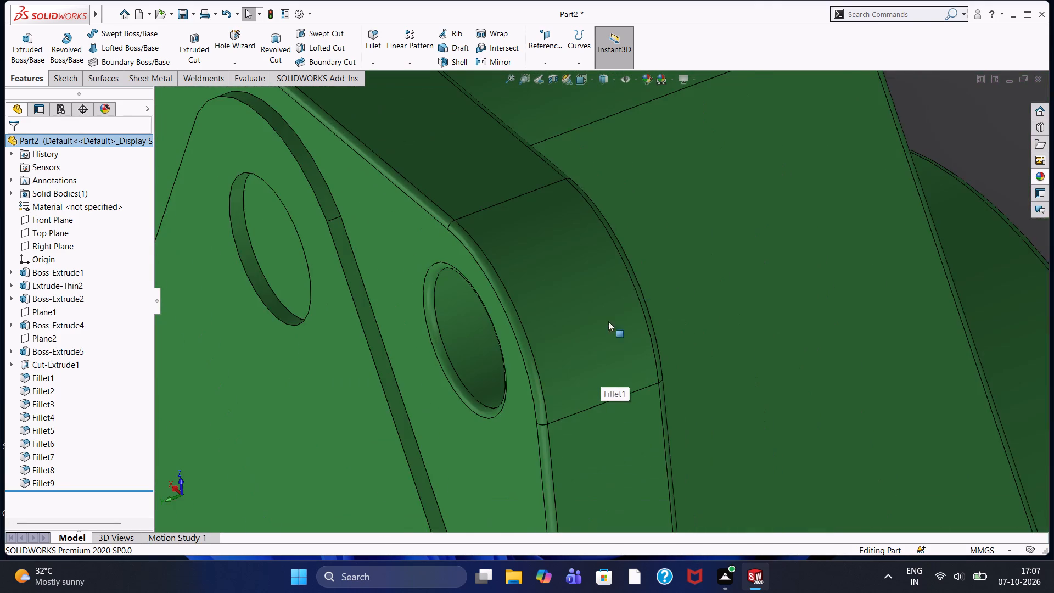
scroll(591, 337, up, 4)
scroll(591, 337, down, 4)
scroll(585, 297, up, 10)
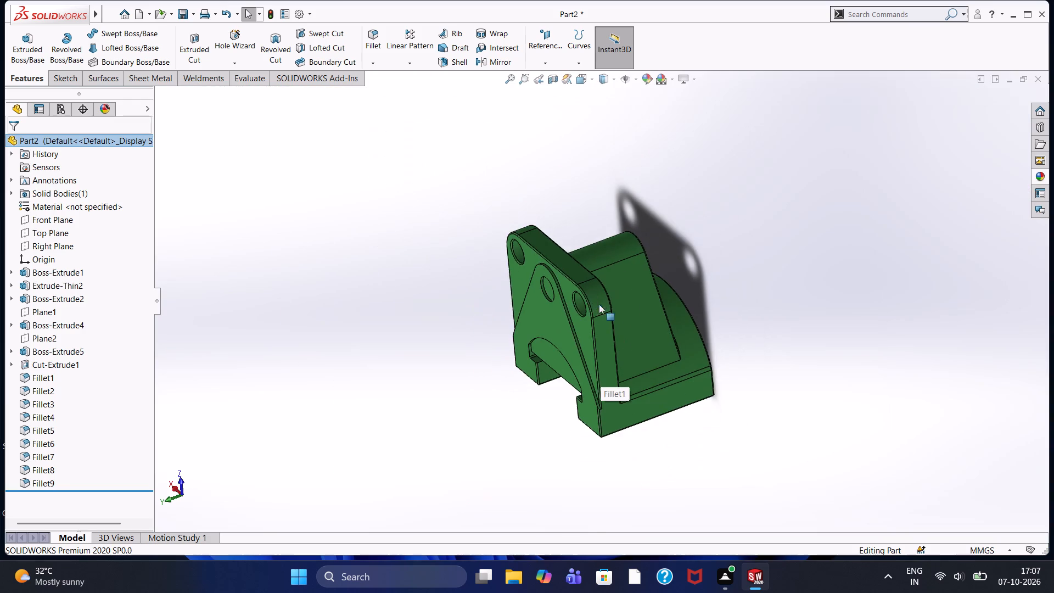
Examine the rounded corner of the mounting plate, its filleted edges and the rim of the nearby hole close up from the back.
scroll(606, 314, down, 3)
scroll(574, 255, down, 3)
scroll(621, 295, down, 12)
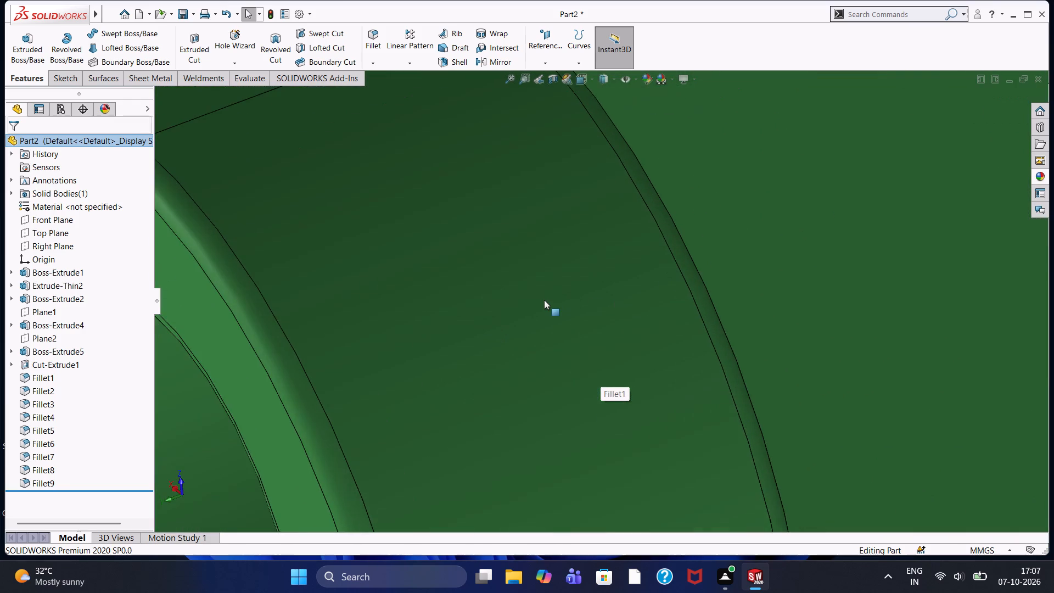
scroll(544, 300, up, 8)
scroll(543, 299, down, 5)
scroll(545, 299, up, 3)
scroll(545, 299, down, 4)
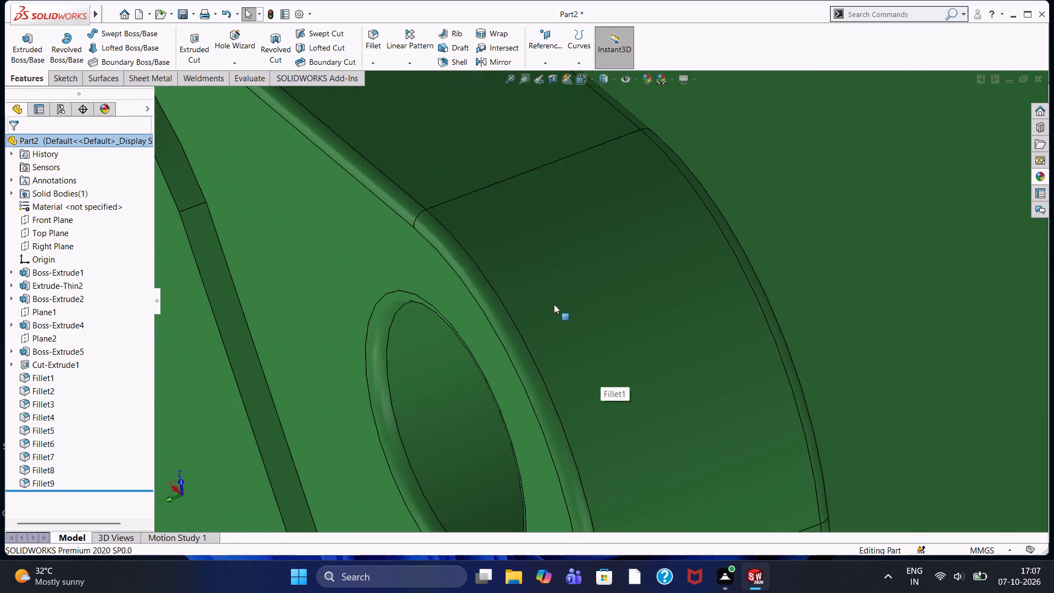
scroll(555, 305, up, 4)
scroll(627, 361, up, 6)
scroll(625, 356, down, 2)
scroll(625, 356, up, 4)
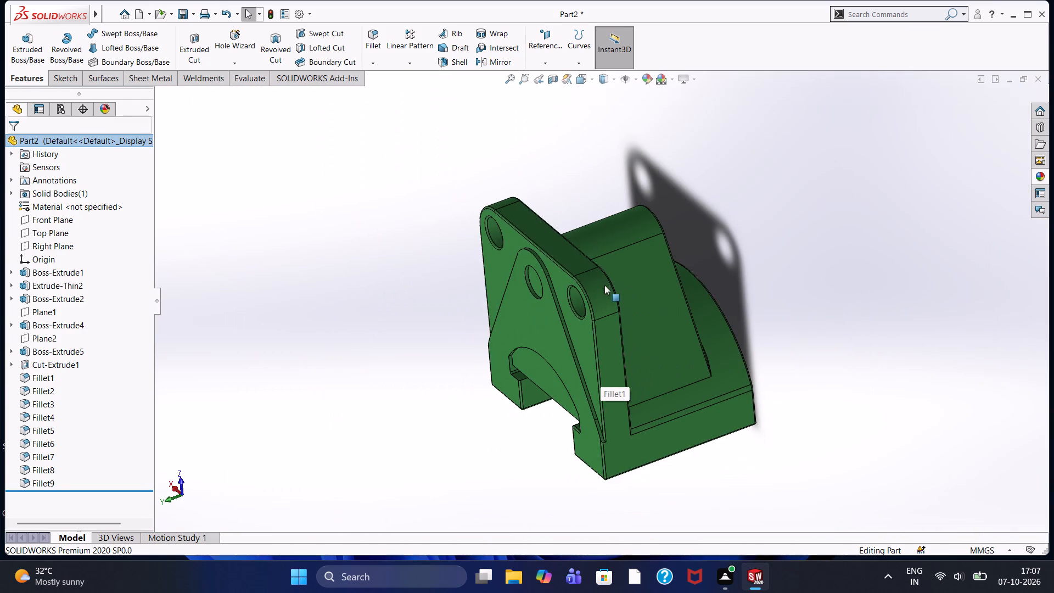
scroll(604, 282, down, 15)
scroll(600, 303, up, 6)
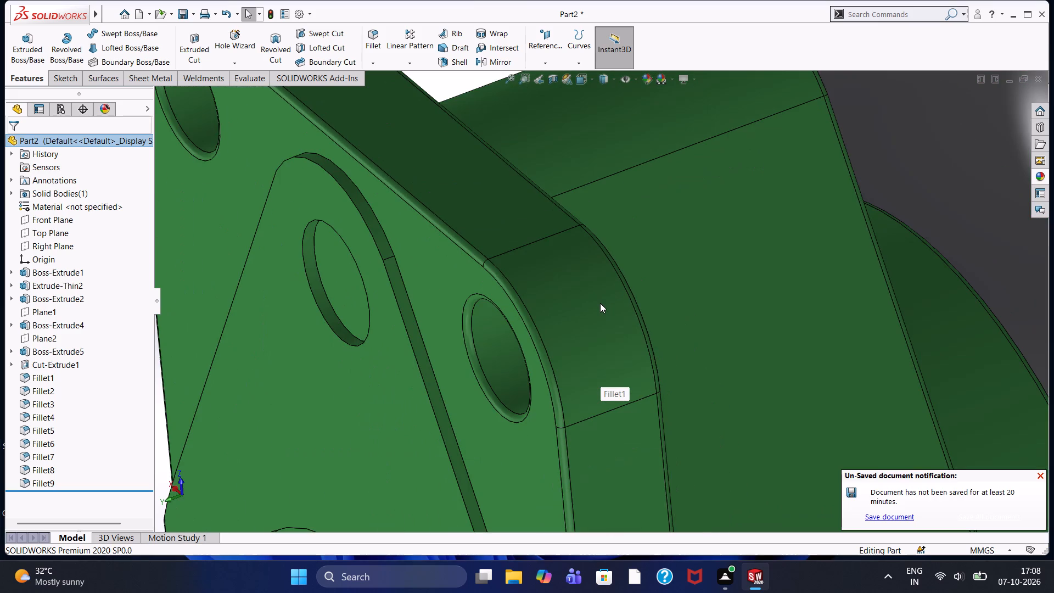
scroll(600, 303, up, 9)
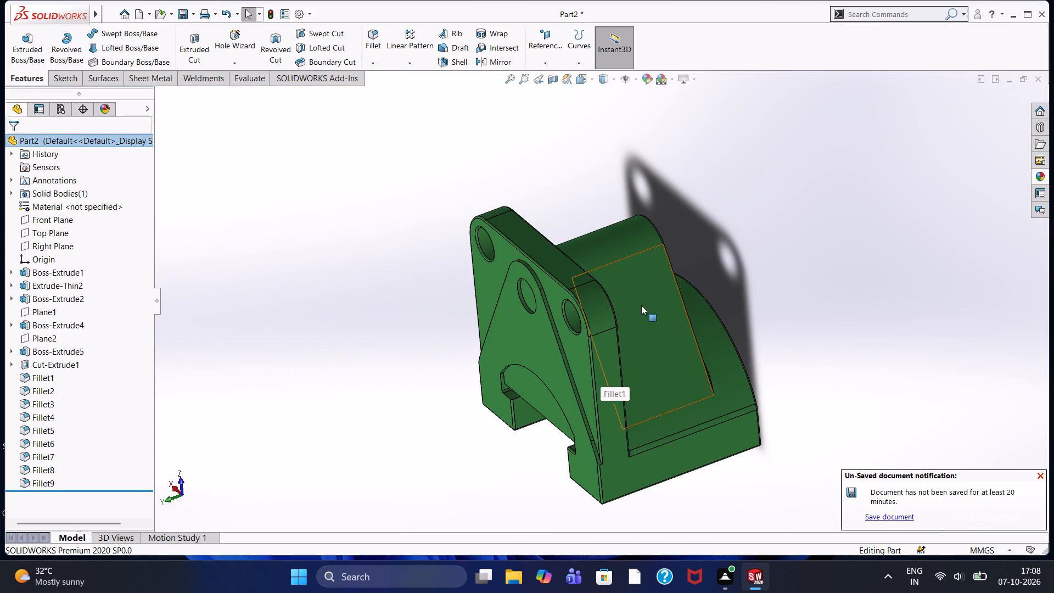
scroll(654, 328, down, 5)
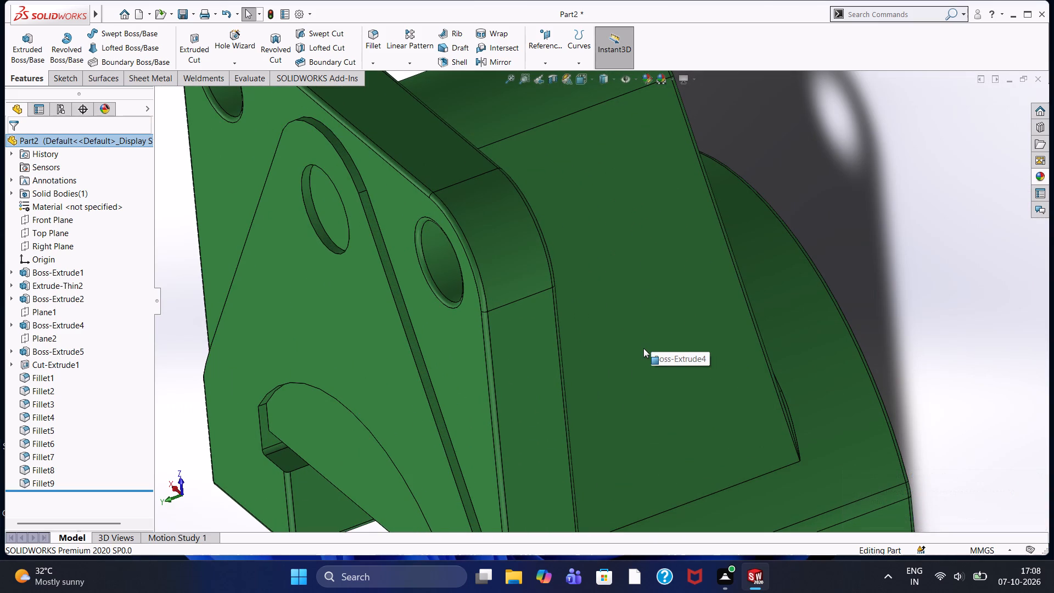
Examine the flank of the sloped boss and the filleted edge where the mounting plate's side meets it.
middle_drag(902, 225, 888, 257)
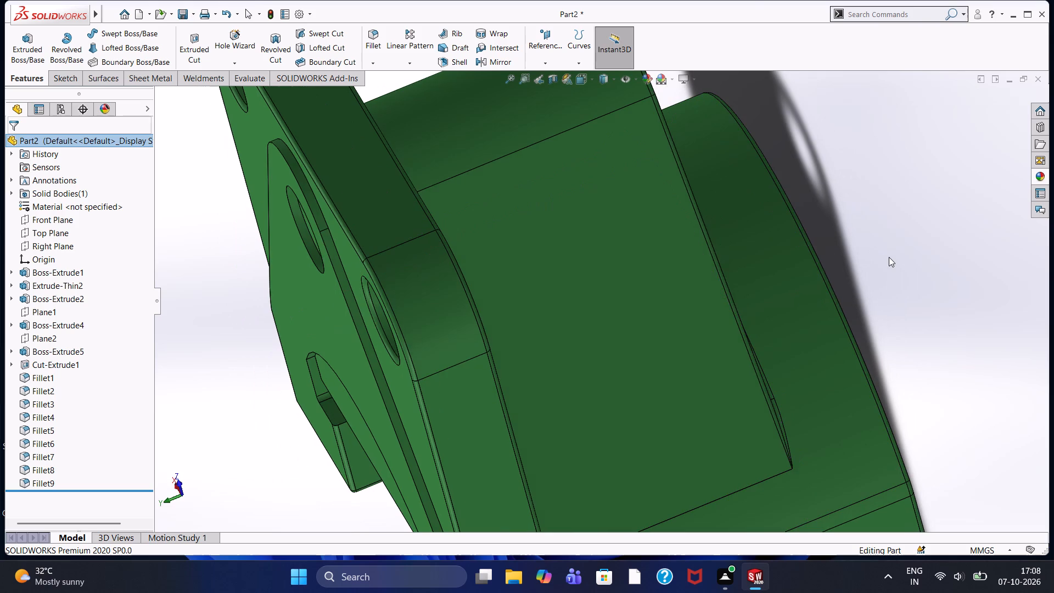
scroll(577, 359, down, 5)
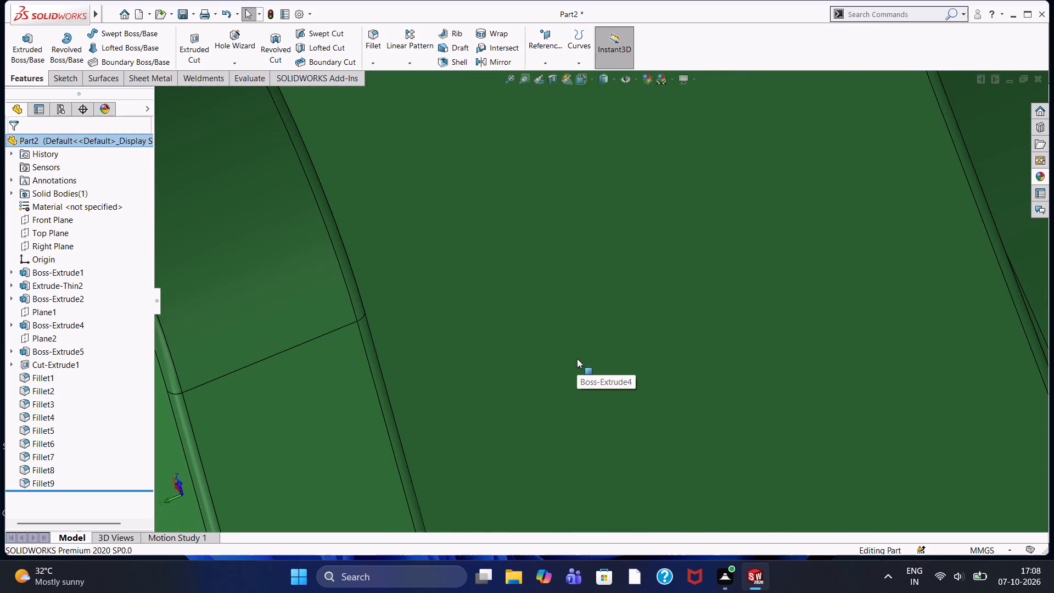
scroll(577, 359, down, 3)
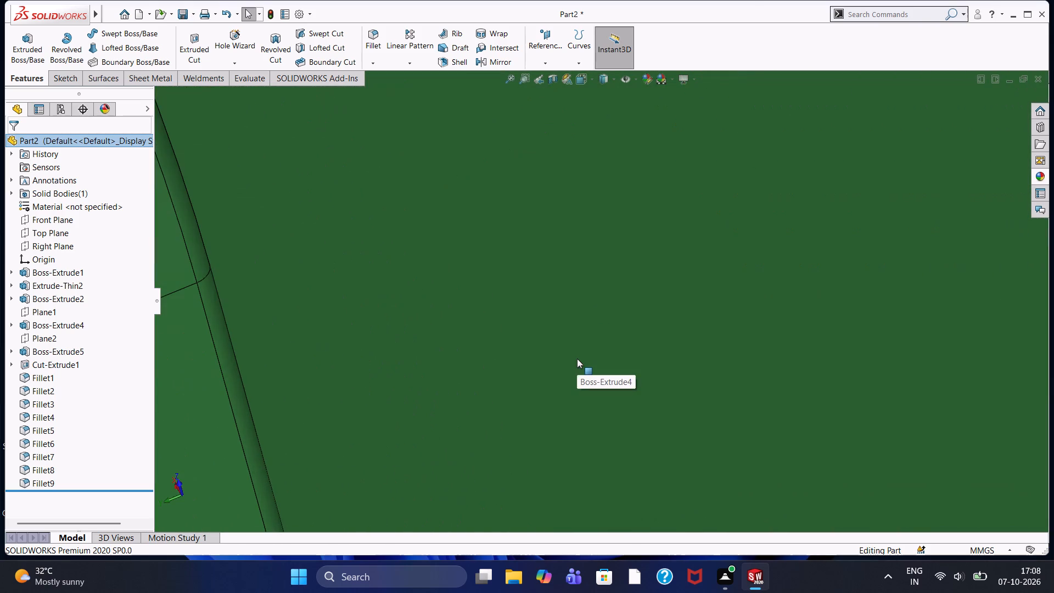
scroll(577, 359, up, 16)
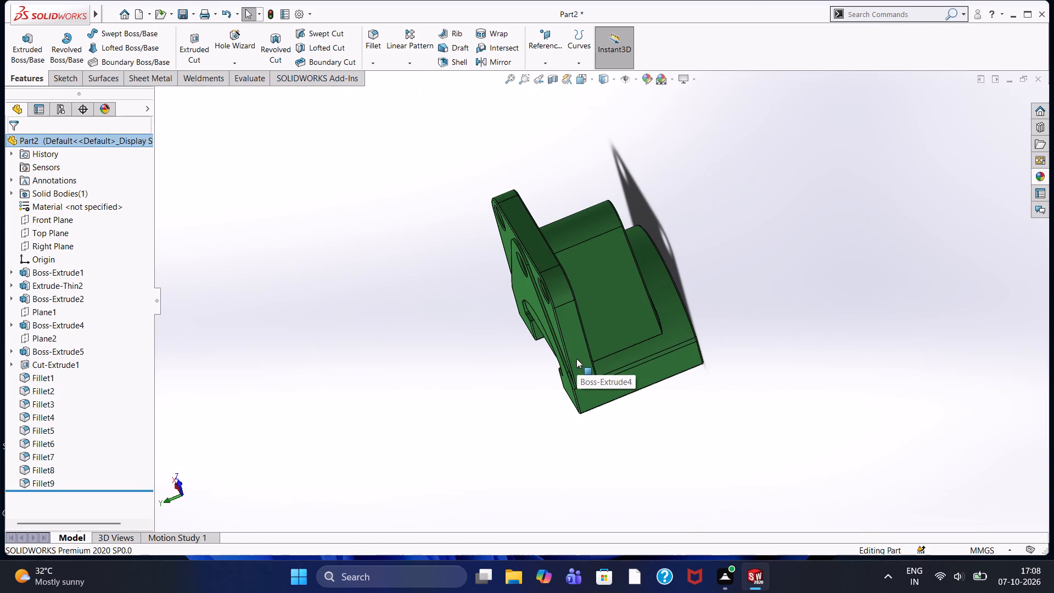
Examine the back face of the mounting plate, including its holes, raised triangular area and arched opening.
middle_drag(484, 384, 542, 452)
scroll(654, 268, down, 5)
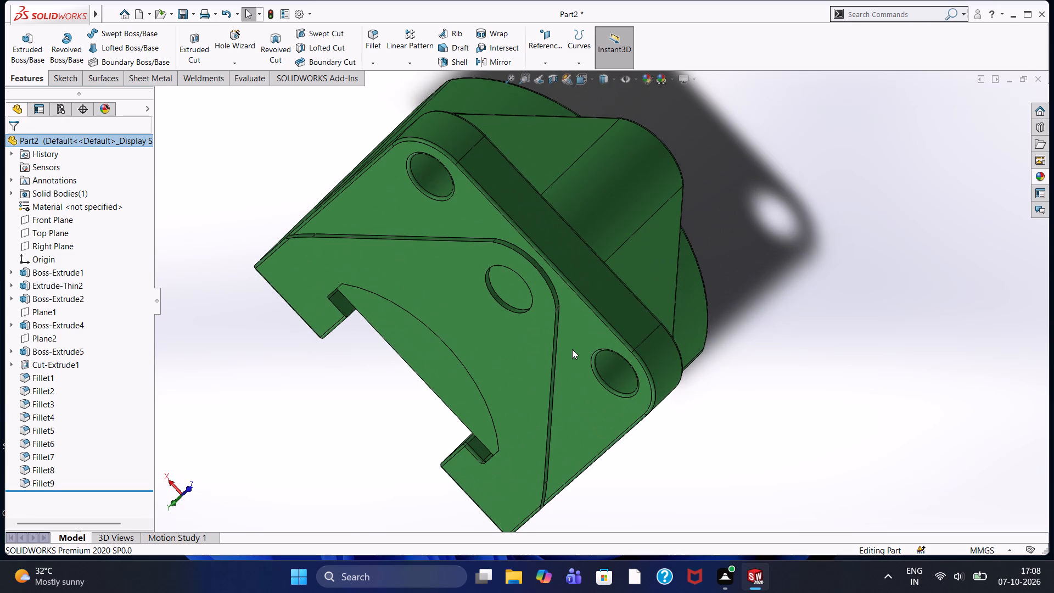
scroll(572, 349, down, 4)
scroll(572, 349, up, 2)
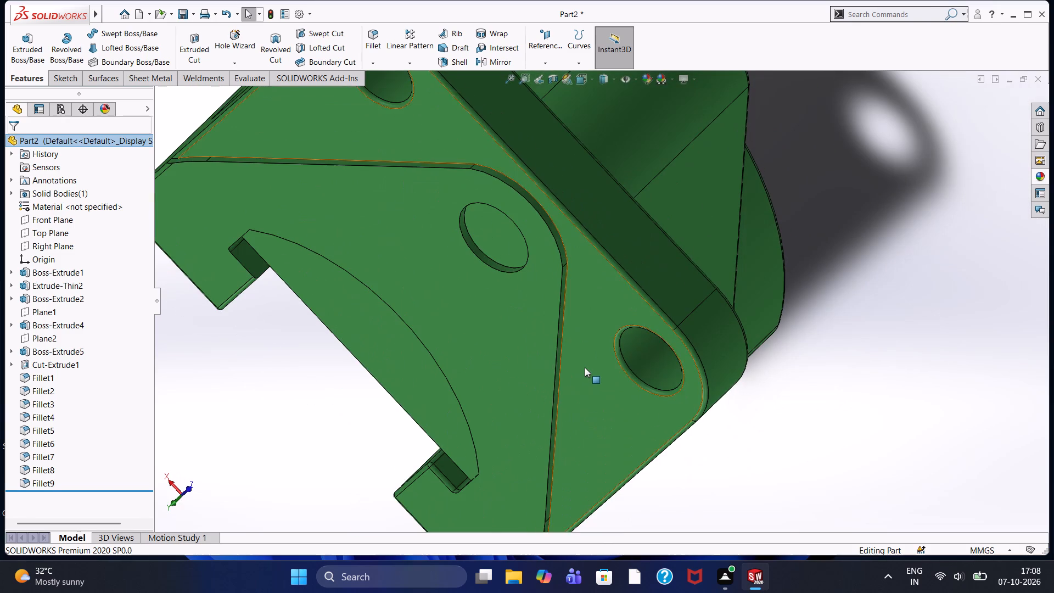
scroll(585, 367, up, 5)
Examine the rounded top of the sloped boss, its hole and the two mounting plate holes from the front at an angle.
middle_drag(497, 400, 403, 304)
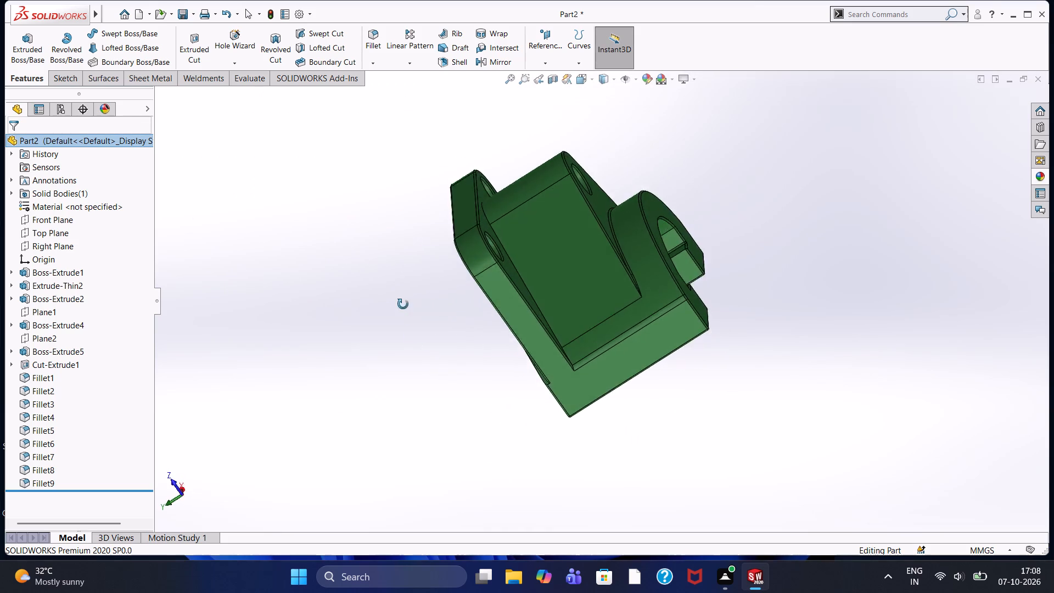
middle_drag(403, 304, 287, 372)
middle_drag(287, 374, 333, 424)
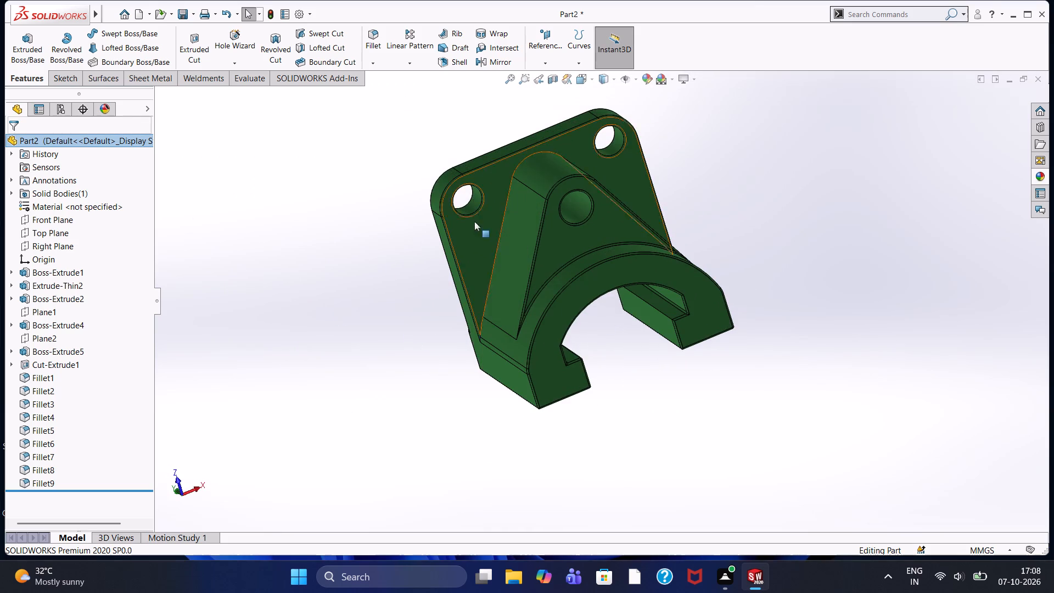
scroll(483, 216, down, 3)
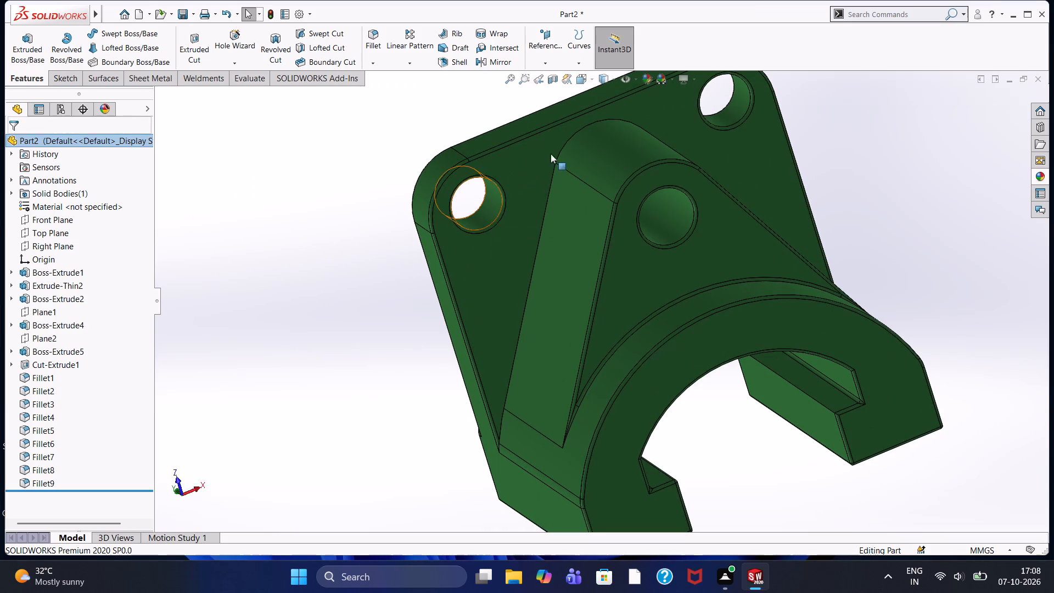
scroll(560, 138, up, 3)
scroll(561, 148, down, 2)
scroll(649, 266, down, 2)
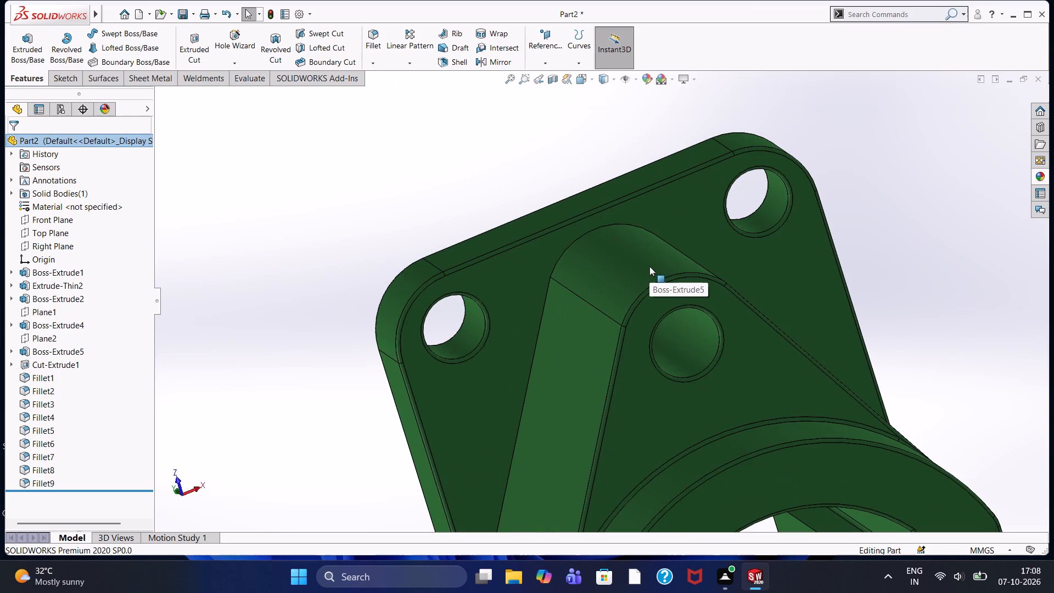
scroll(649, 266, down, 1)
scroll(668, 262, up, 2)
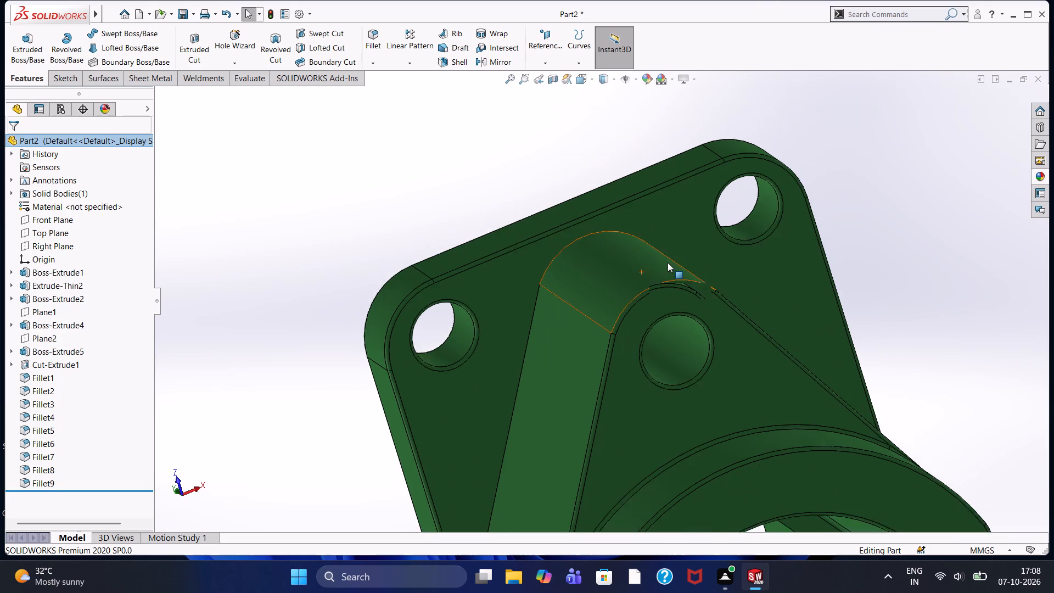
scroll(690, 344, up, 4)
scroll(383, 431, up, 2)
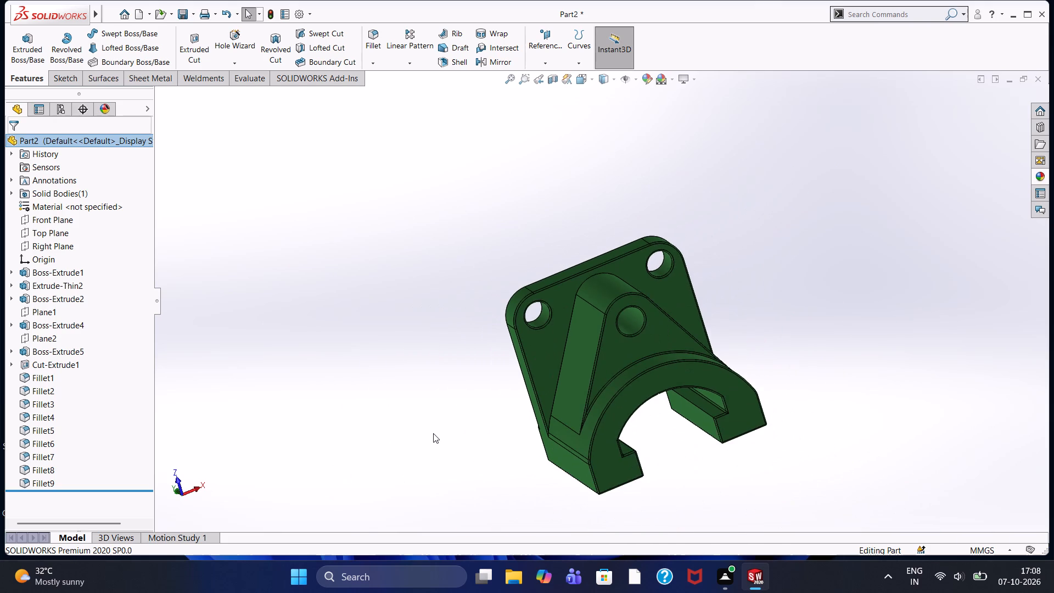
Examine the mounting plate, sloped boss and arched base with its notched feet from nearly straight in front.
scroll(433, 433, up, 1)
middle_drag(452, 441, 431, 410)
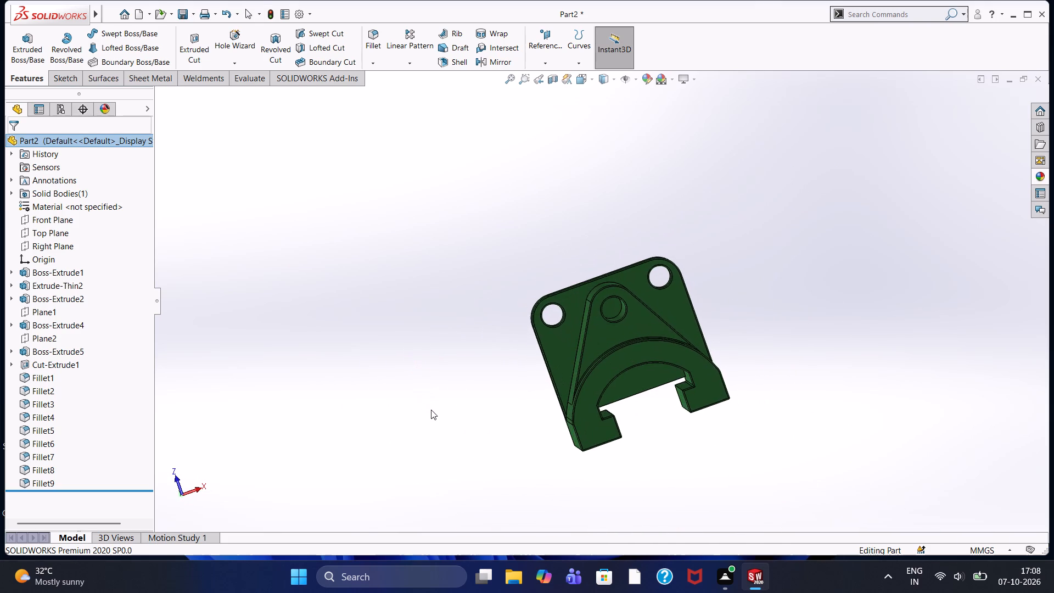
scroll(901, 237, down, 2)
scroll(443, 363, down, 5)
scroll(499, 352, up, 2)
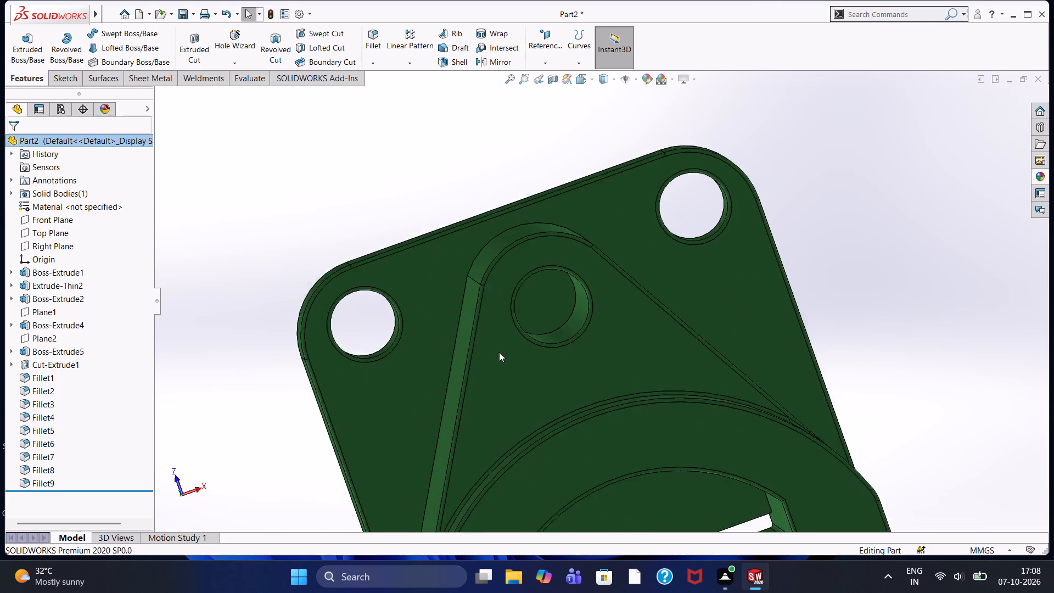
scroll(499, 352, up, 2)
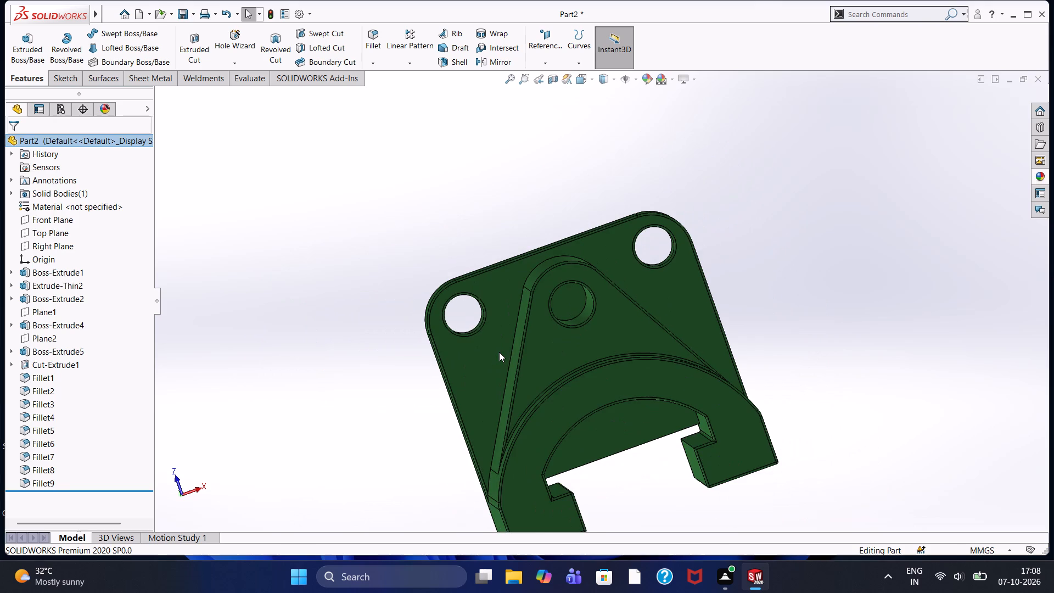
scroll(499, 352, down, 2)
scroll(499, 352, up, 2)
scroll(522, 404, up, 2)
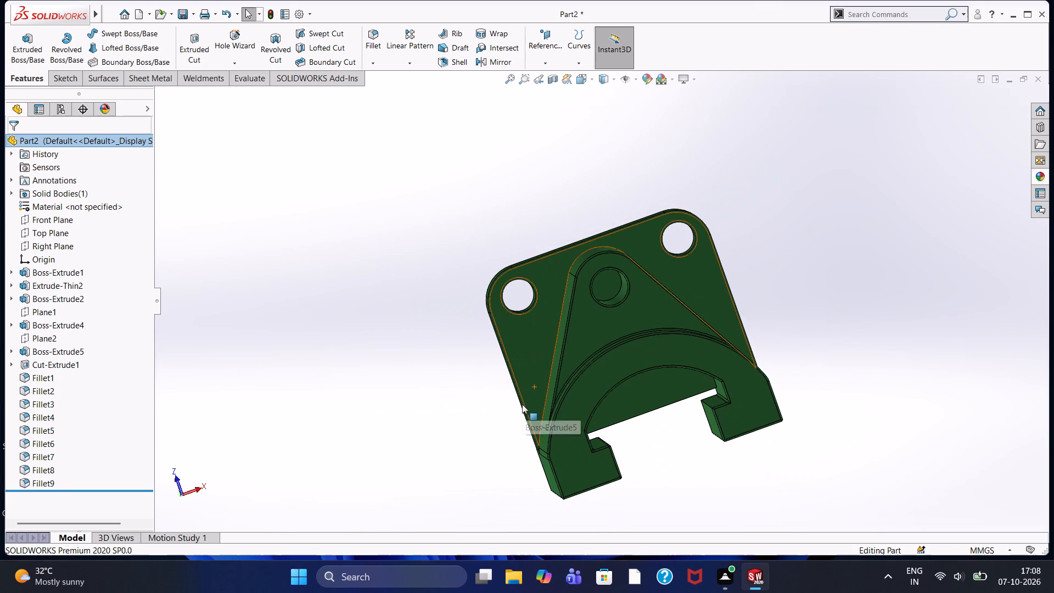
scroll(522, 404, down, 1)
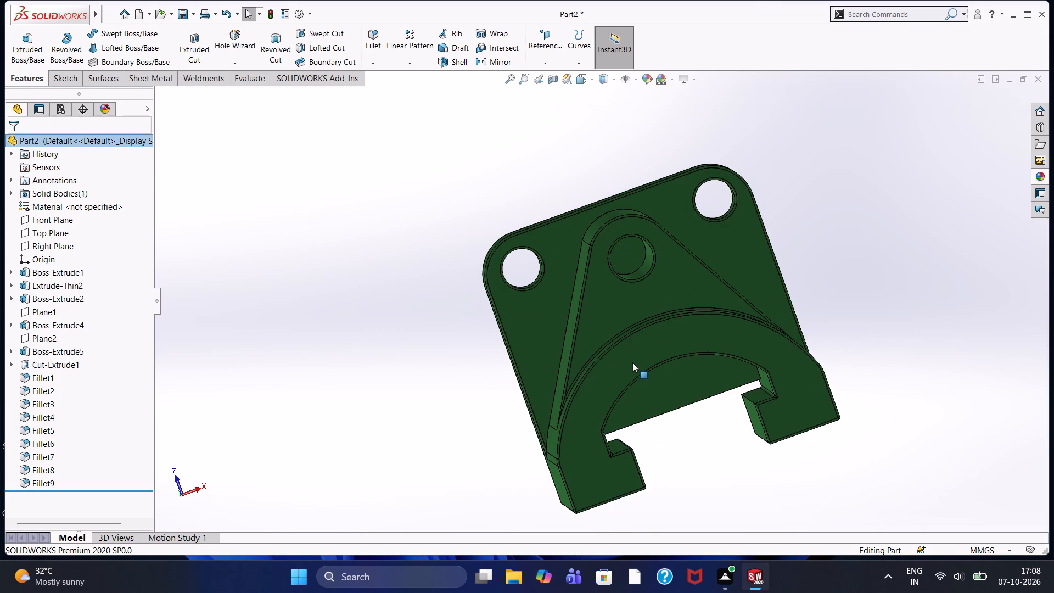
scroll(632, 362, down, 2)
scroll(632, 362, up, 2)
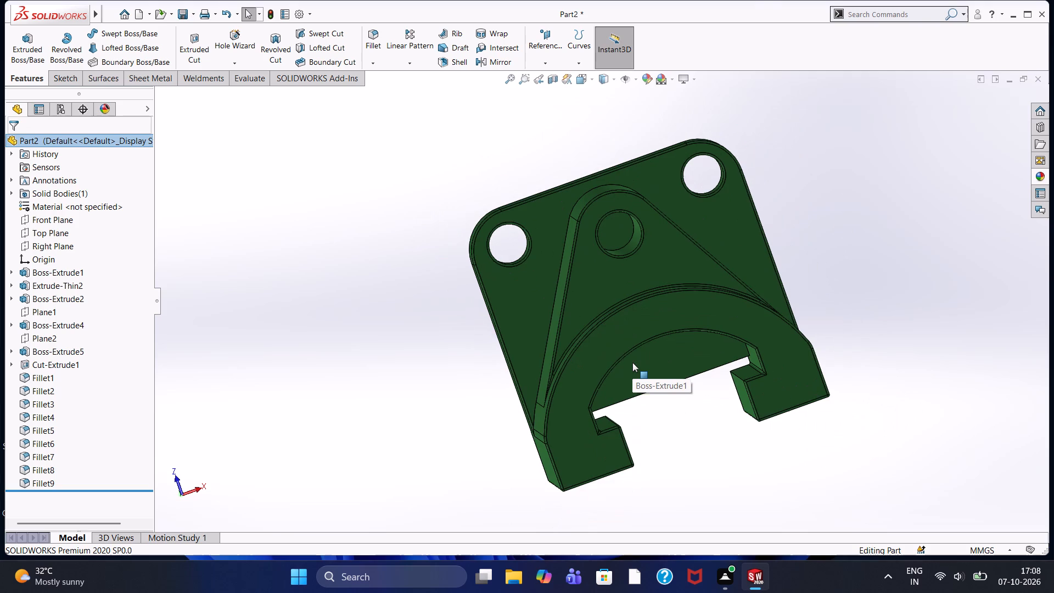
scroll(632, 362, down, 1)
scroll(632, 362, up, 1)
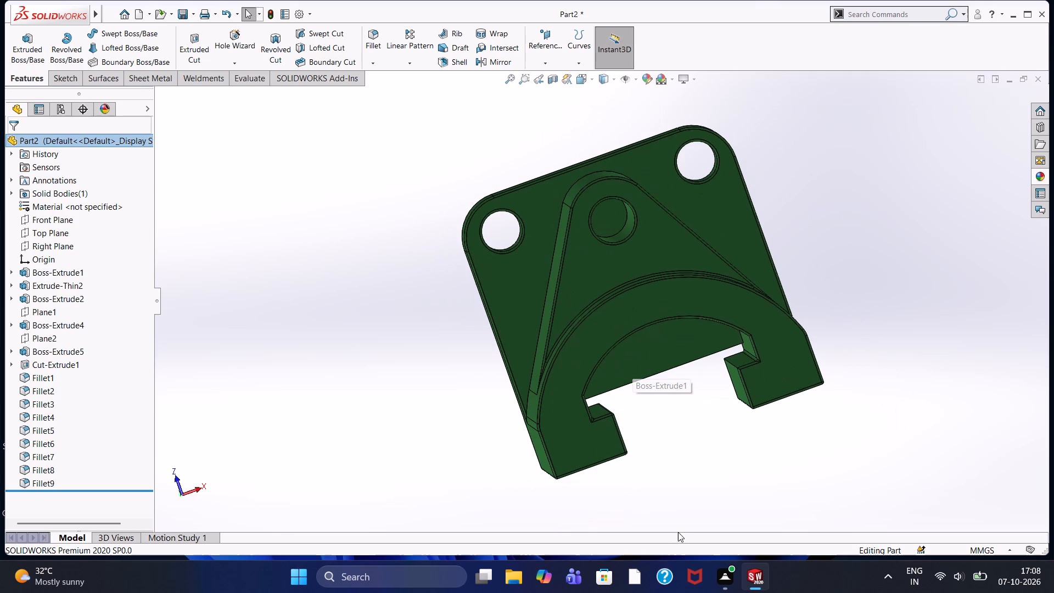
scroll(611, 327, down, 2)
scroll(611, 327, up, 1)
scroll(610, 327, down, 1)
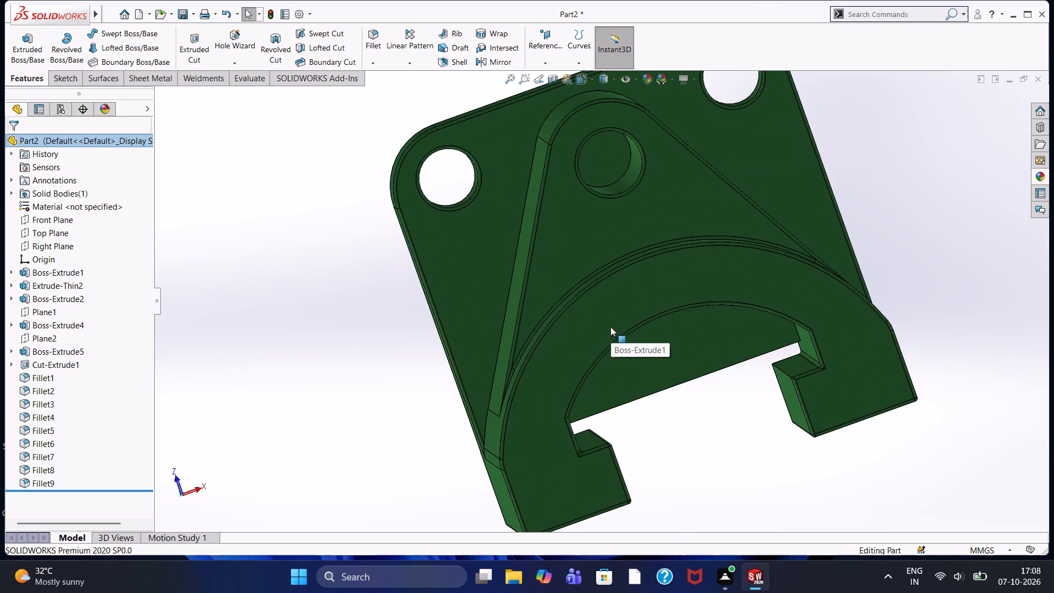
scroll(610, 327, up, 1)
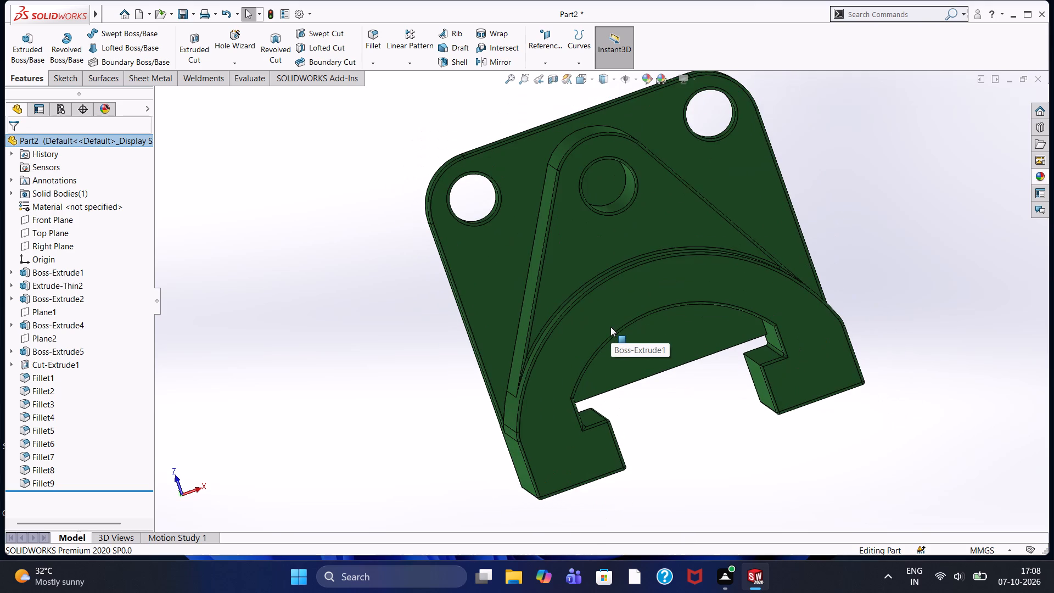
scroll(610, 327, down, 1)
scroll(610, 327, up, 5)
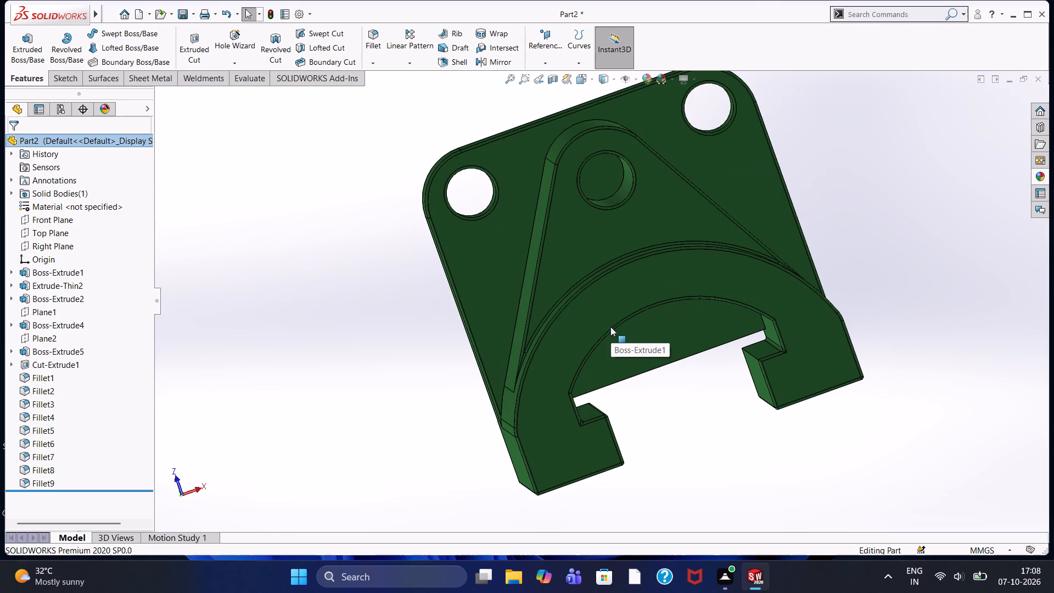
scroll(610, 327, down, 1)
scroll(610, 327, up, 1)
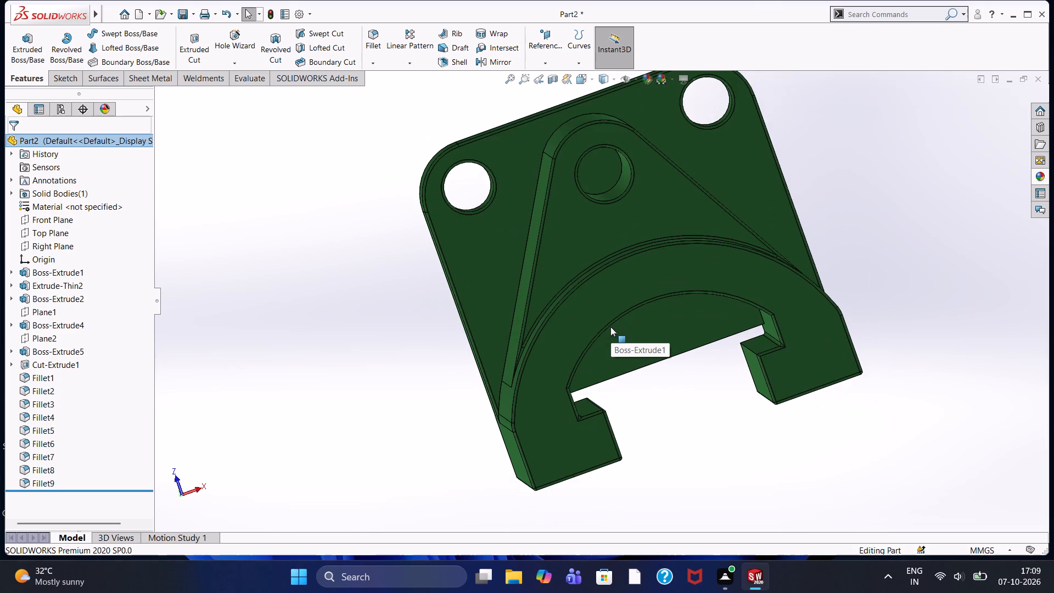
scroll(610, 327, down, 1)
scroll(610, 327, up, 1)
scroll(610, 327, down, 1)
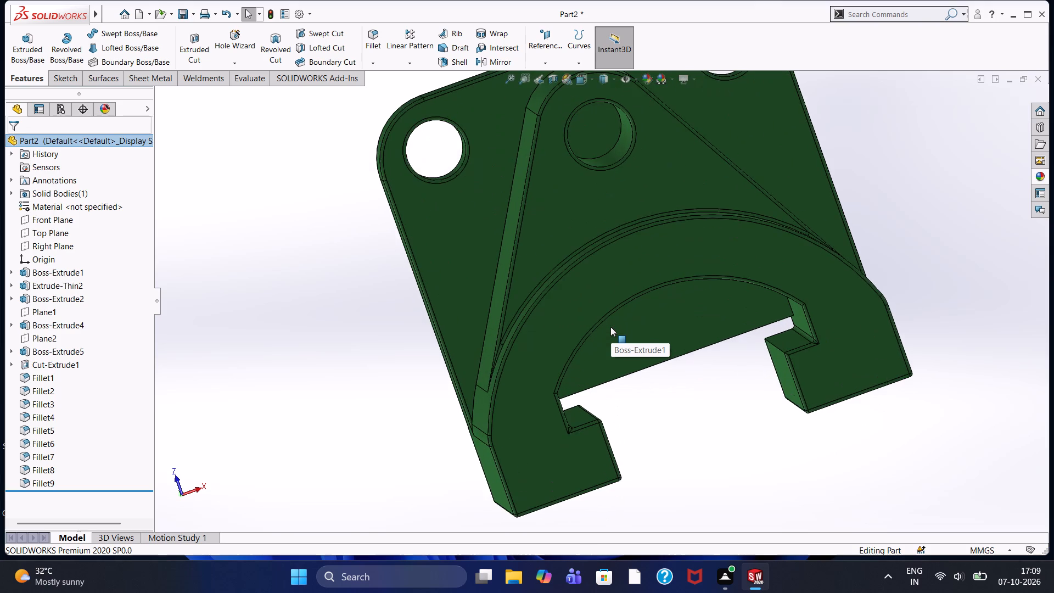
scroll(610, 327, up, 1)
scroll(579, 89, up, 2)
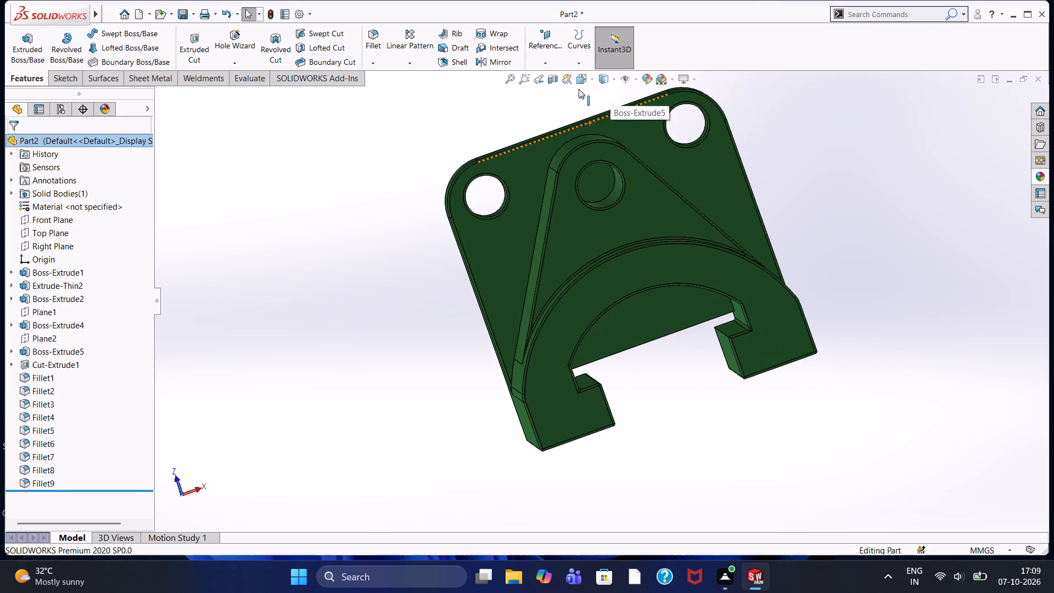
Turn the bracket to an angled front view to inspect the sloped boss, mounting plate and arched base together.
click(590, 83)
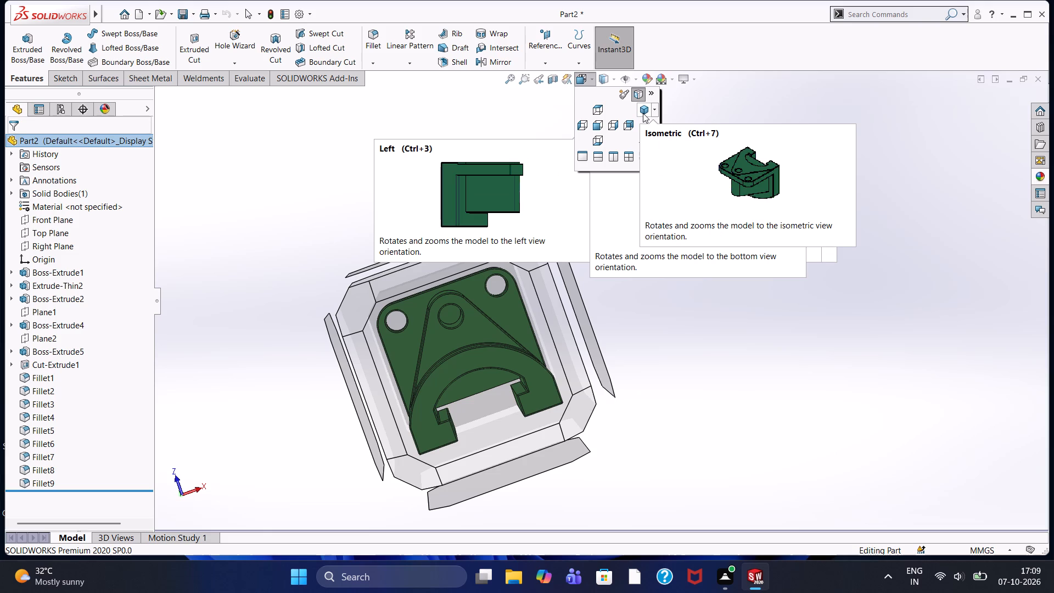
click(717, 448)
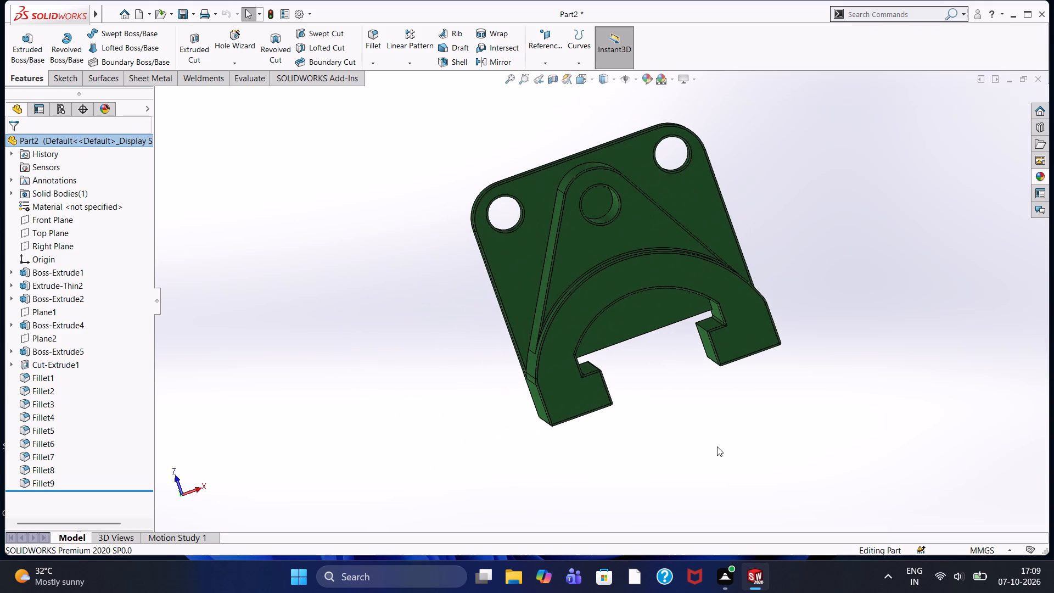
middle_drag(670, 388, 603, 432)
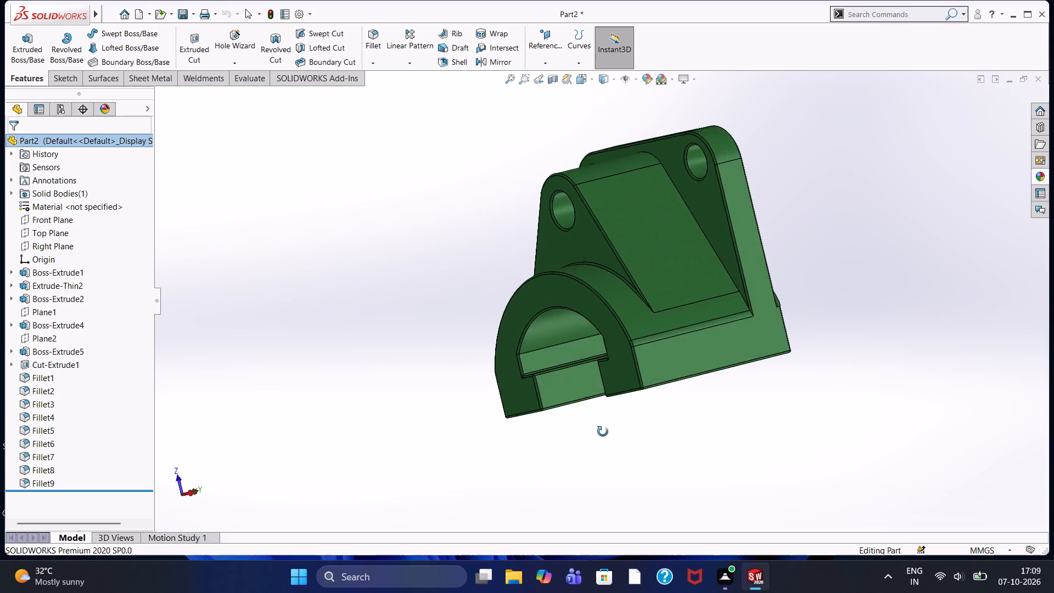
middle_drag(603, 432, 636, 466)
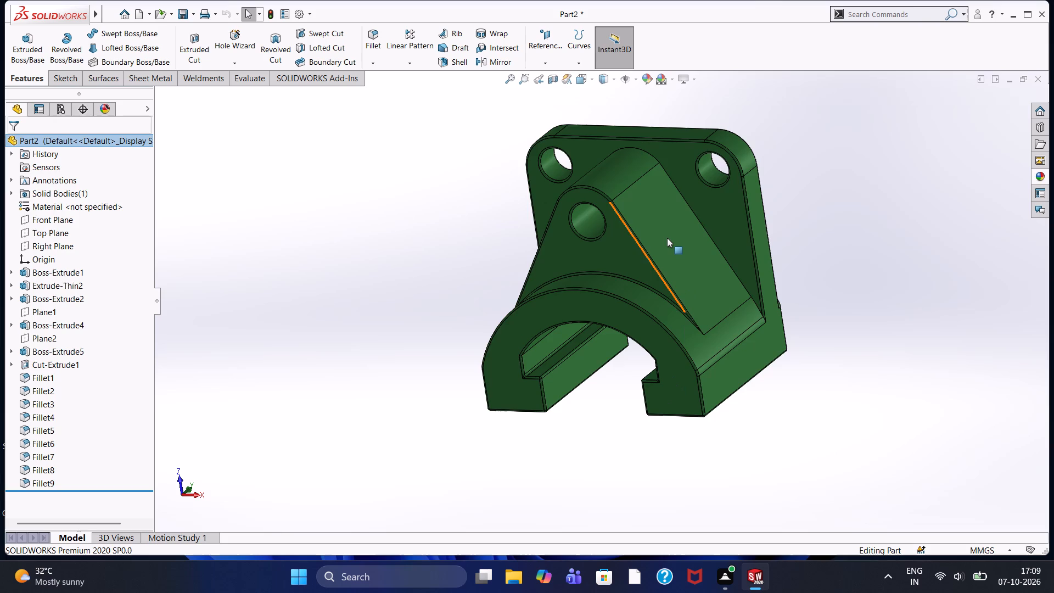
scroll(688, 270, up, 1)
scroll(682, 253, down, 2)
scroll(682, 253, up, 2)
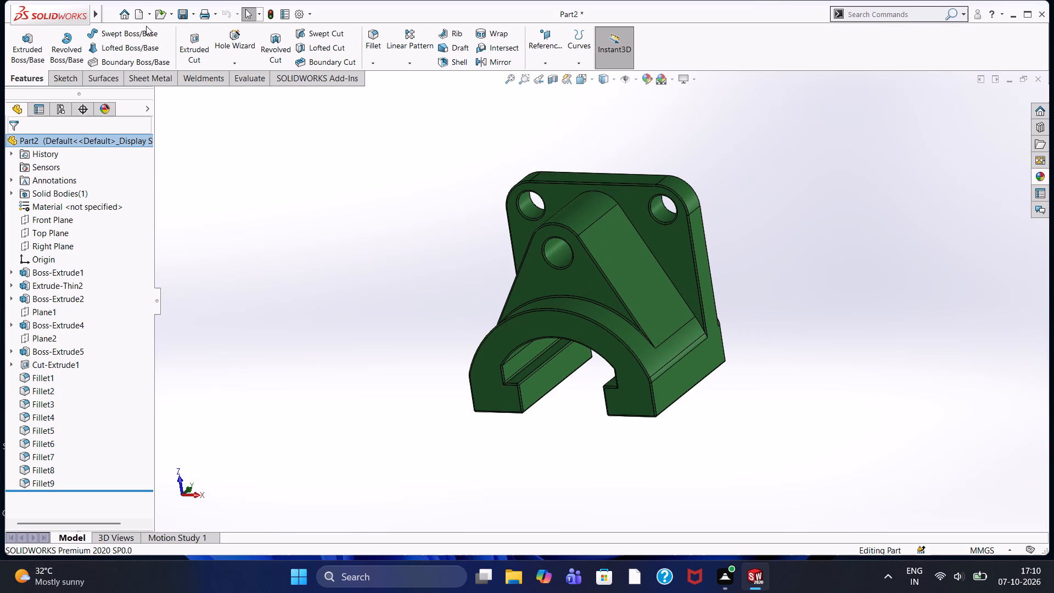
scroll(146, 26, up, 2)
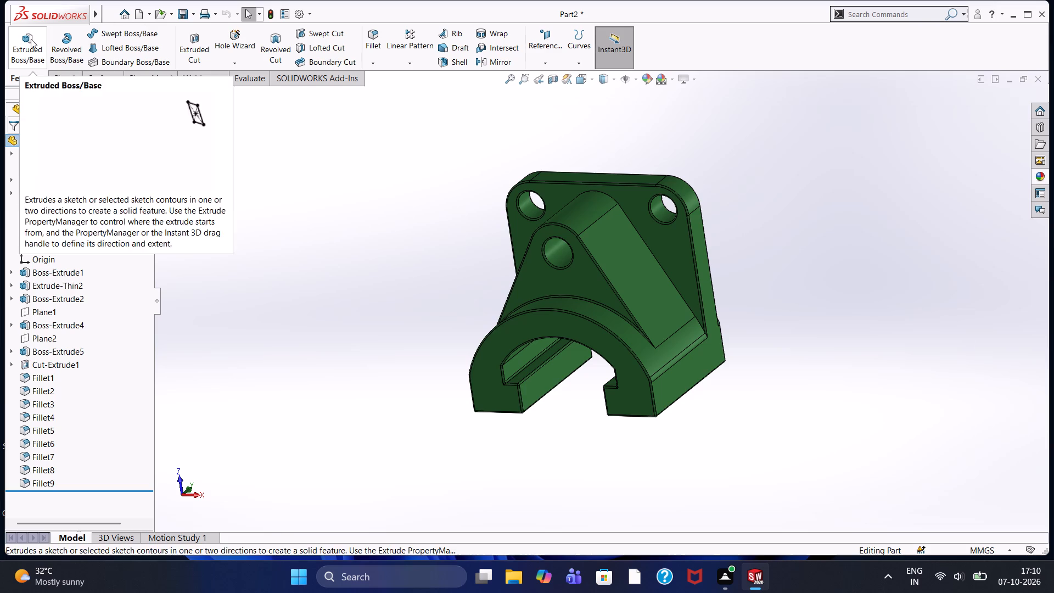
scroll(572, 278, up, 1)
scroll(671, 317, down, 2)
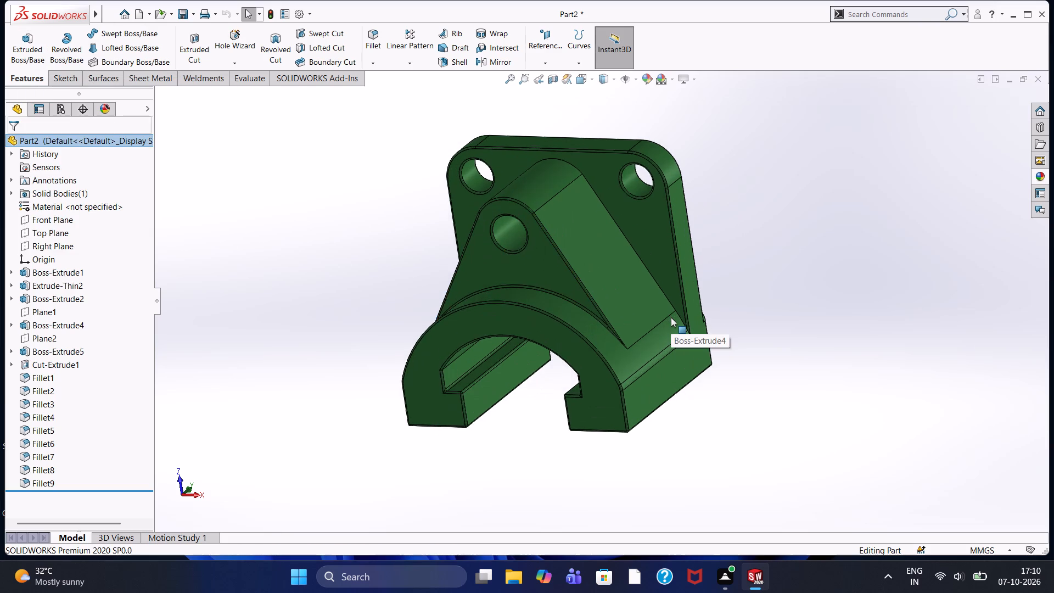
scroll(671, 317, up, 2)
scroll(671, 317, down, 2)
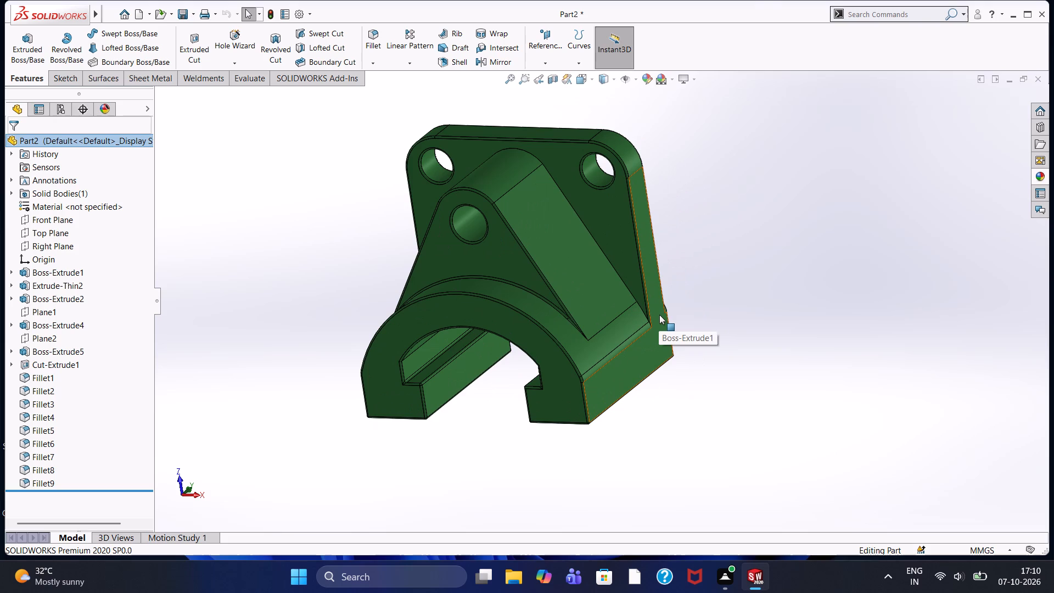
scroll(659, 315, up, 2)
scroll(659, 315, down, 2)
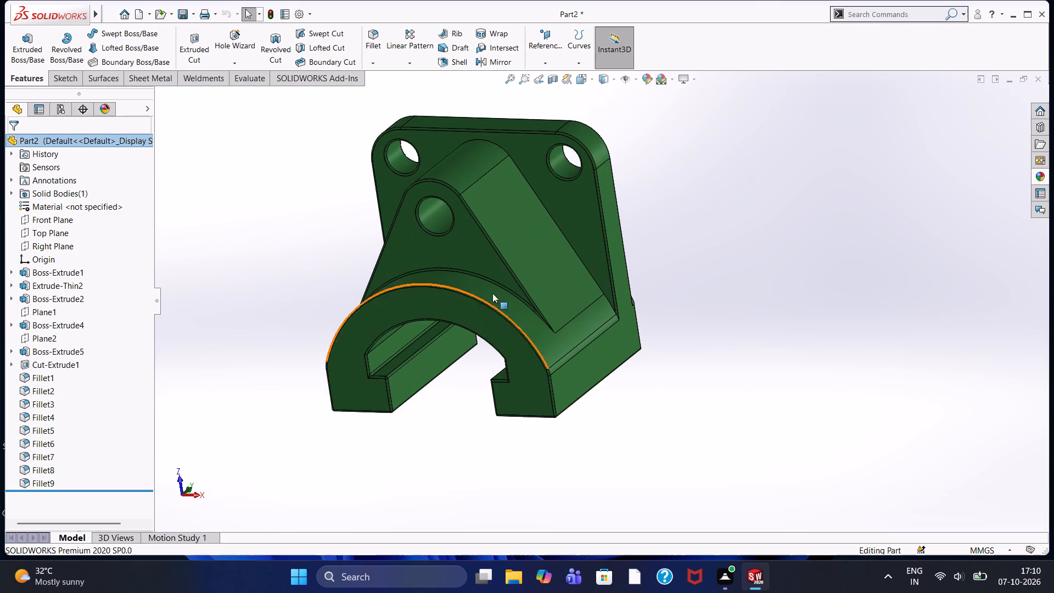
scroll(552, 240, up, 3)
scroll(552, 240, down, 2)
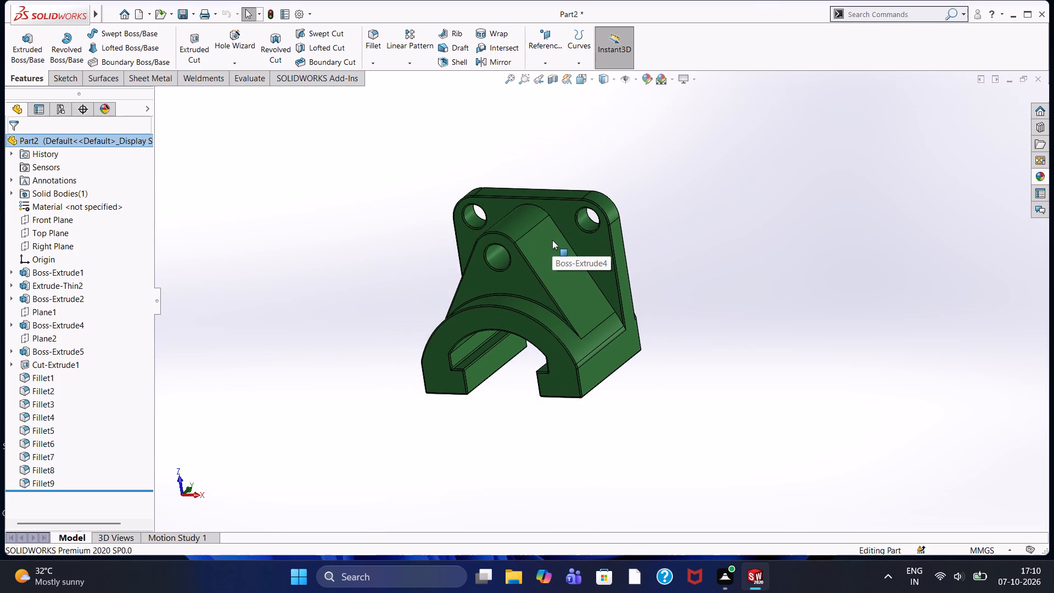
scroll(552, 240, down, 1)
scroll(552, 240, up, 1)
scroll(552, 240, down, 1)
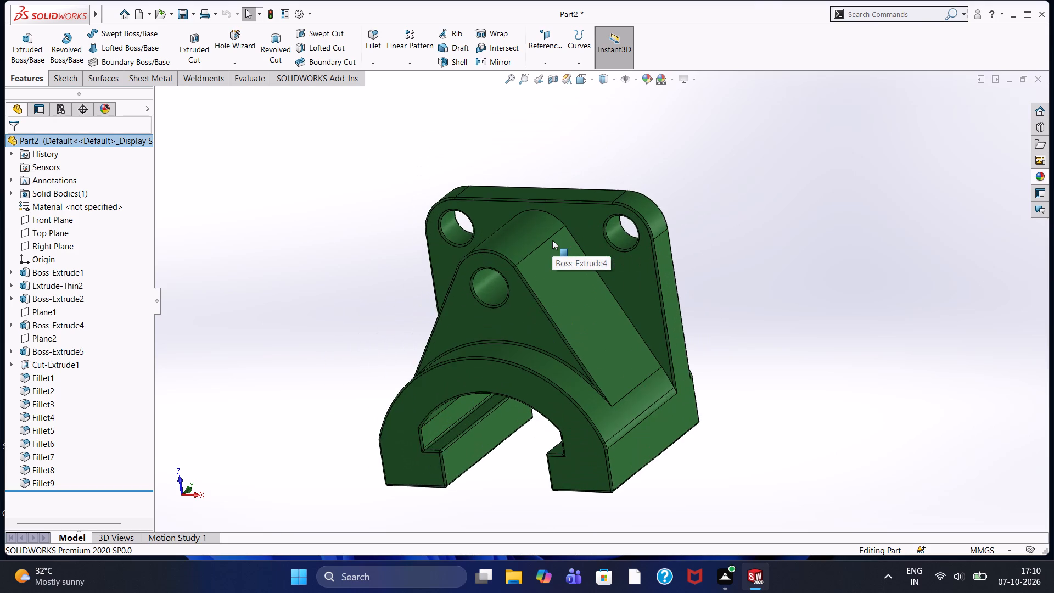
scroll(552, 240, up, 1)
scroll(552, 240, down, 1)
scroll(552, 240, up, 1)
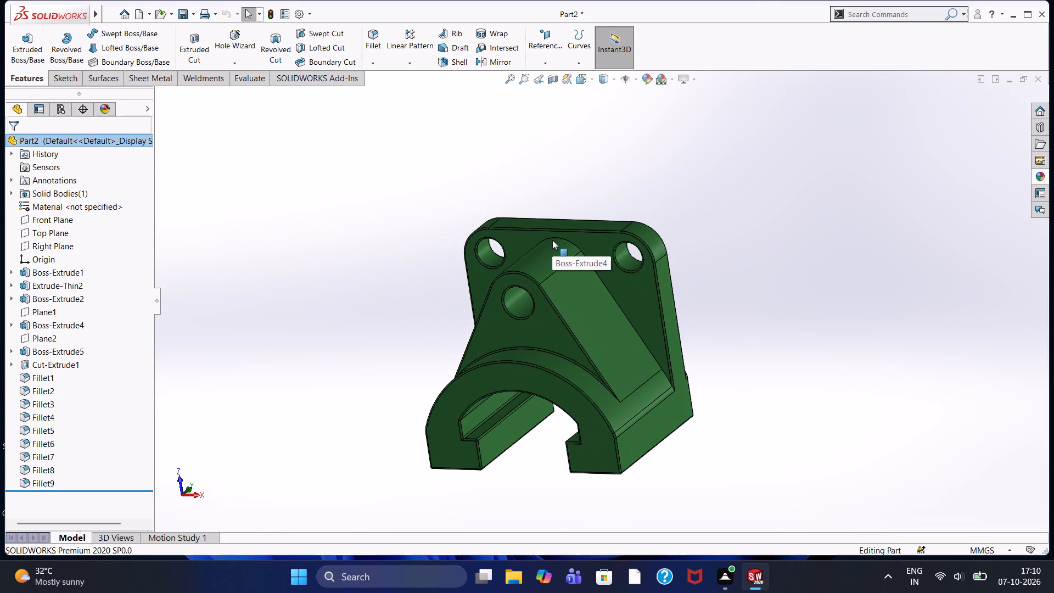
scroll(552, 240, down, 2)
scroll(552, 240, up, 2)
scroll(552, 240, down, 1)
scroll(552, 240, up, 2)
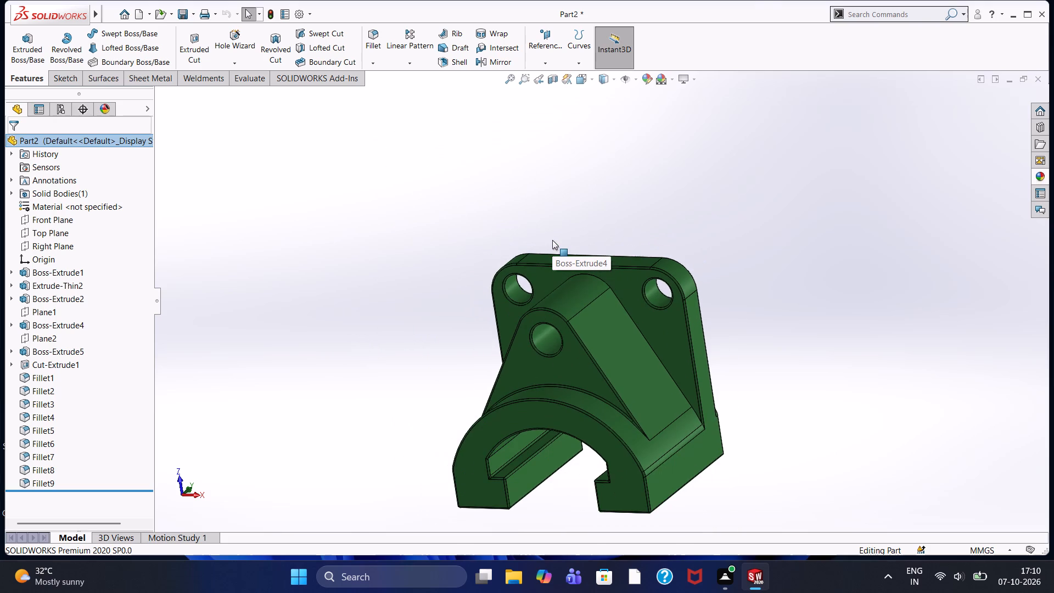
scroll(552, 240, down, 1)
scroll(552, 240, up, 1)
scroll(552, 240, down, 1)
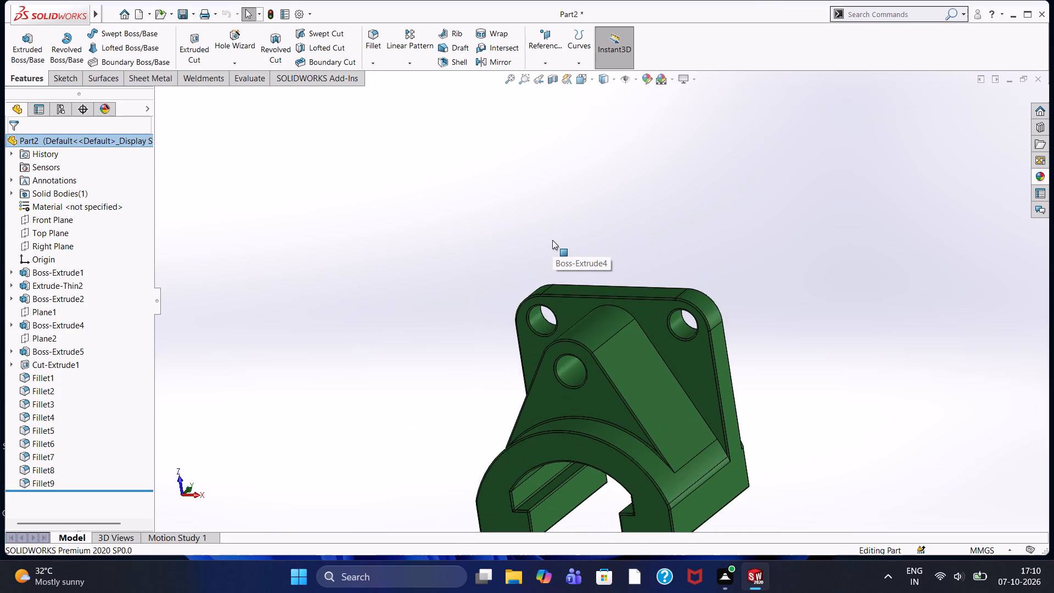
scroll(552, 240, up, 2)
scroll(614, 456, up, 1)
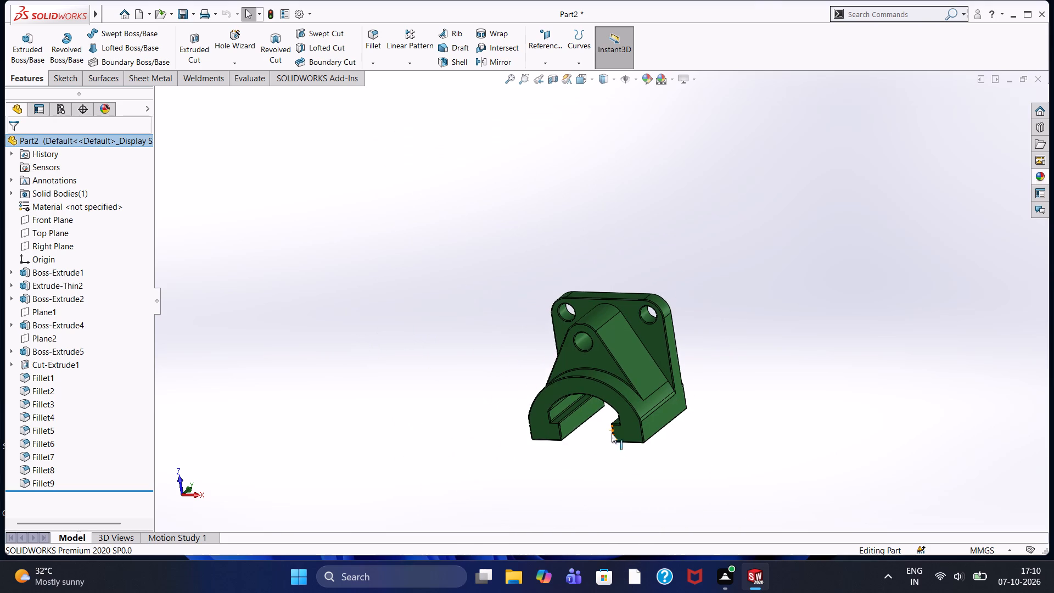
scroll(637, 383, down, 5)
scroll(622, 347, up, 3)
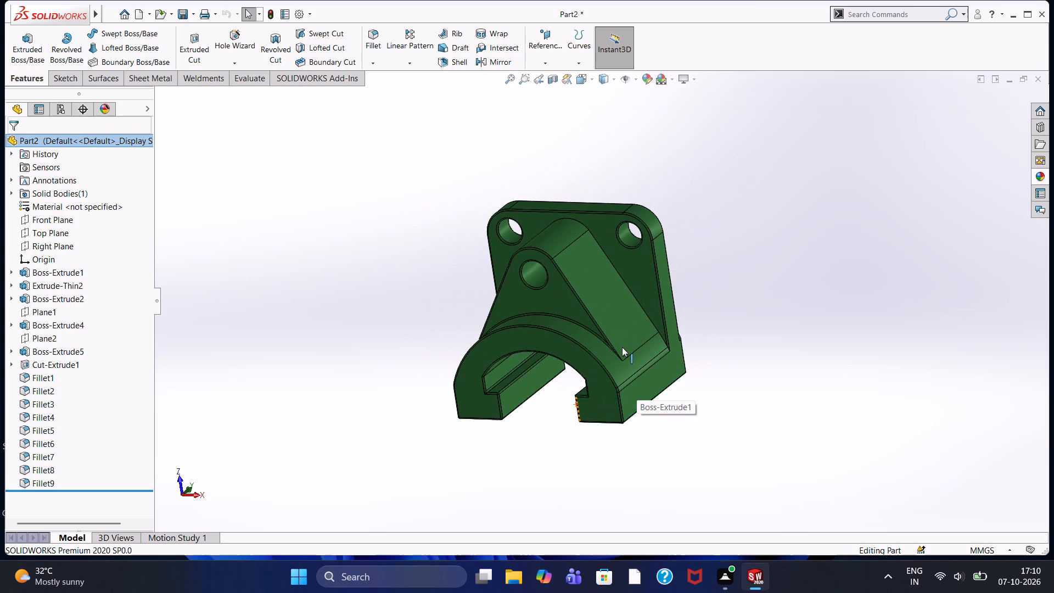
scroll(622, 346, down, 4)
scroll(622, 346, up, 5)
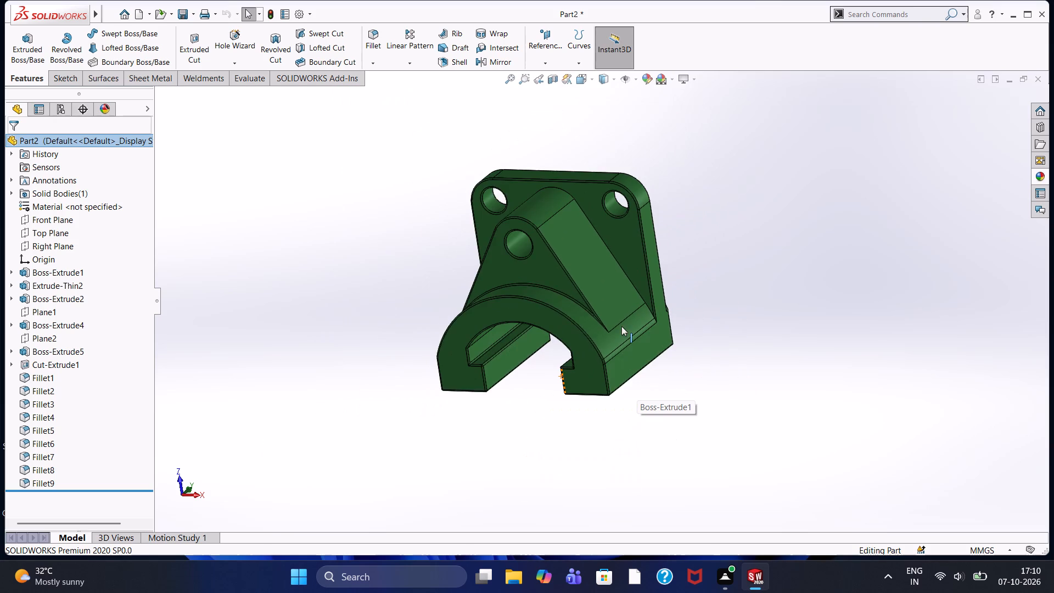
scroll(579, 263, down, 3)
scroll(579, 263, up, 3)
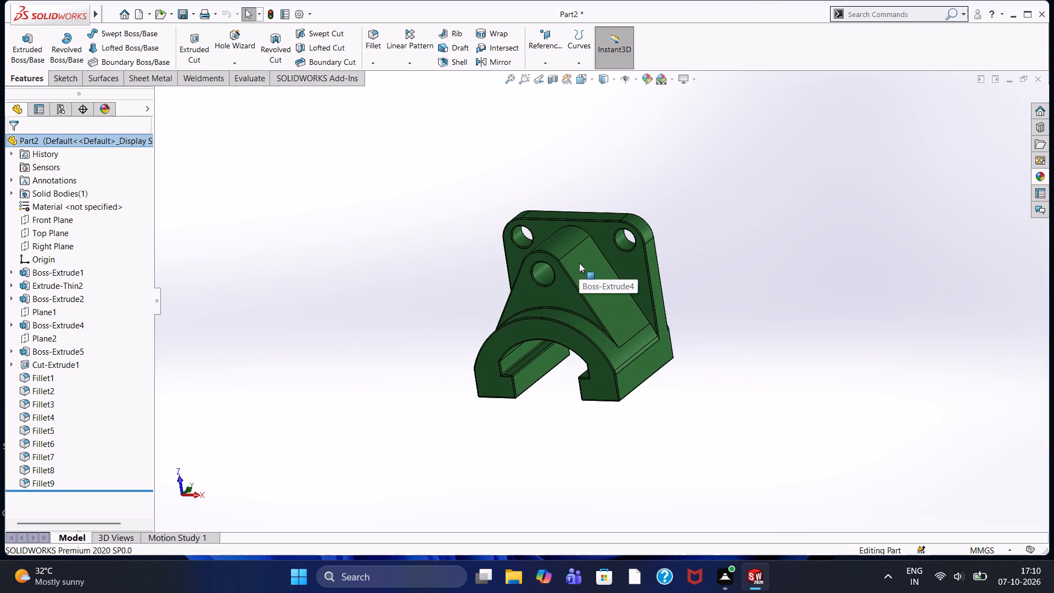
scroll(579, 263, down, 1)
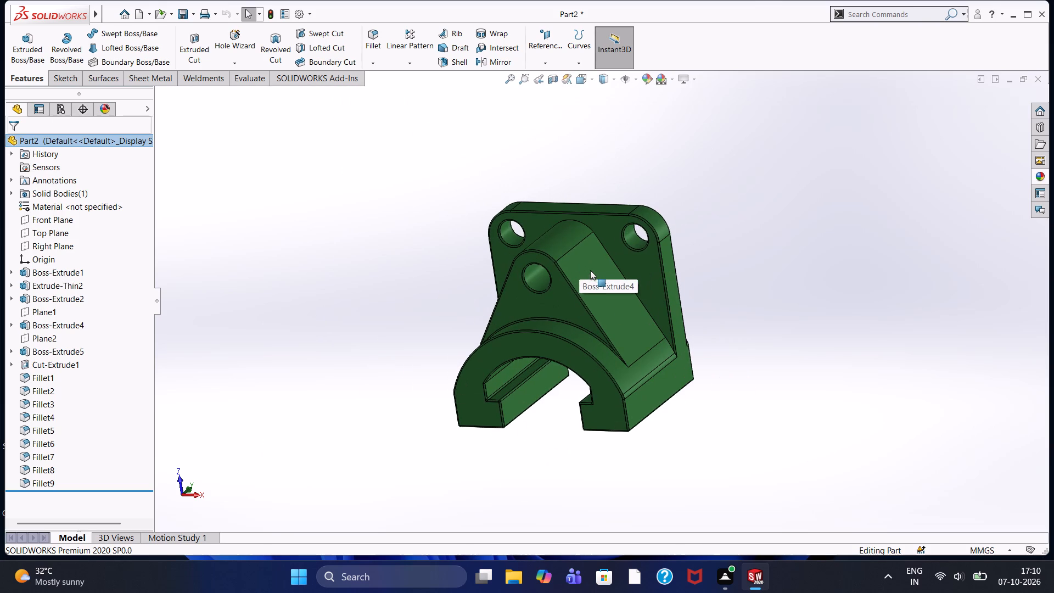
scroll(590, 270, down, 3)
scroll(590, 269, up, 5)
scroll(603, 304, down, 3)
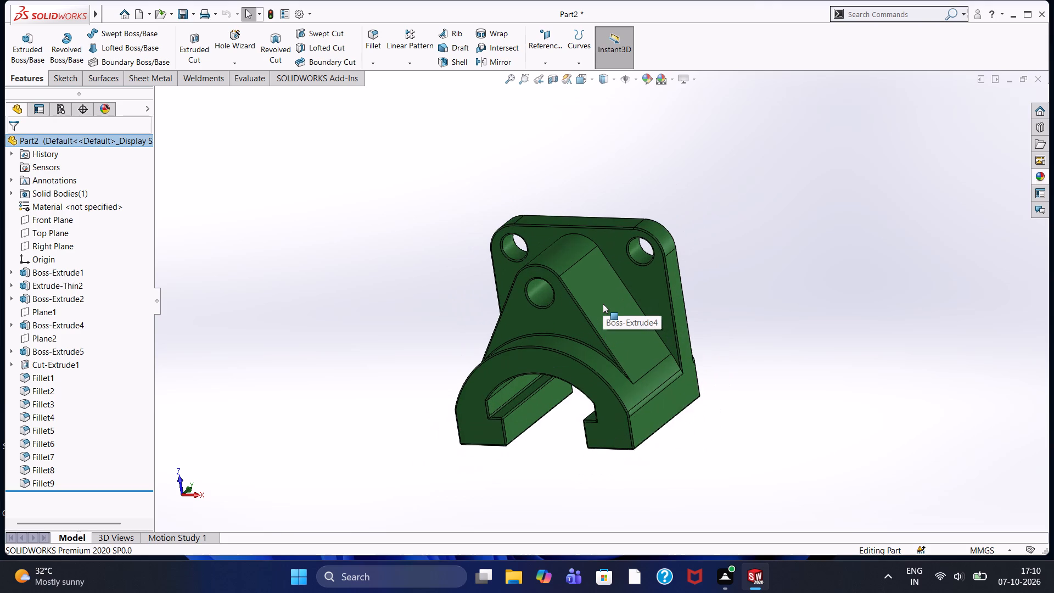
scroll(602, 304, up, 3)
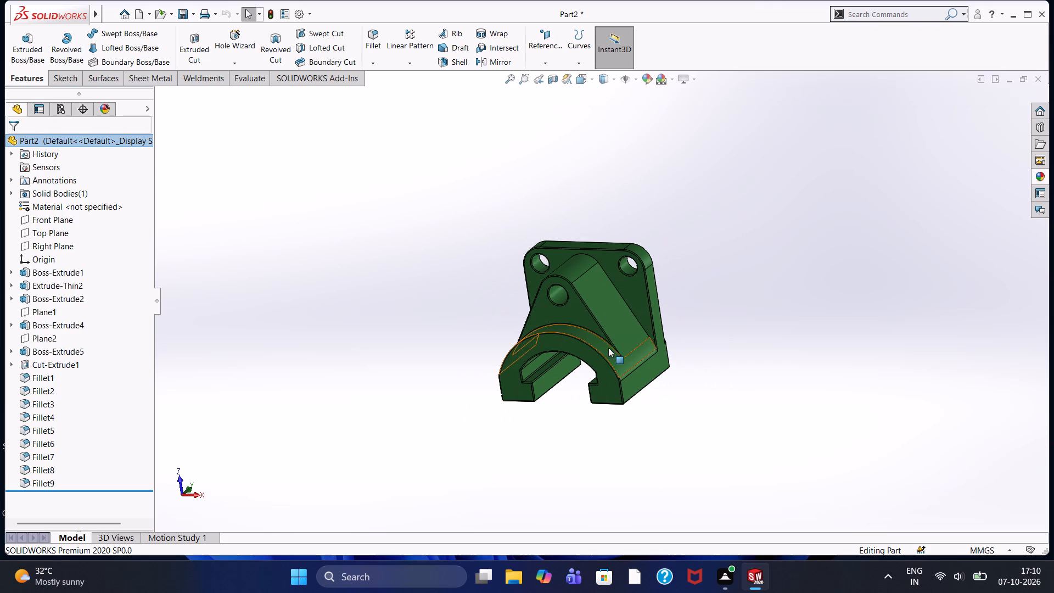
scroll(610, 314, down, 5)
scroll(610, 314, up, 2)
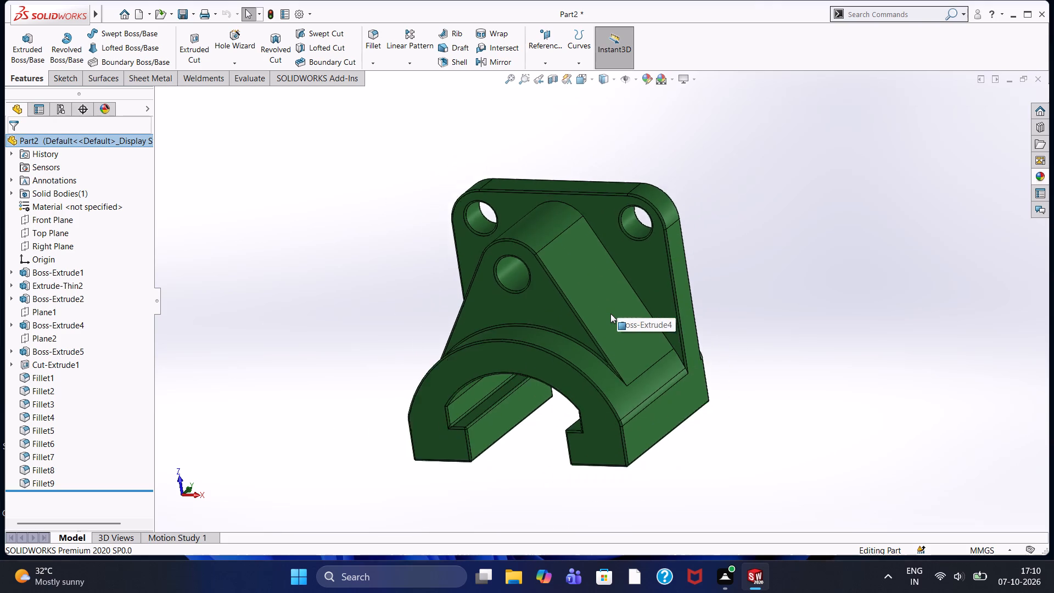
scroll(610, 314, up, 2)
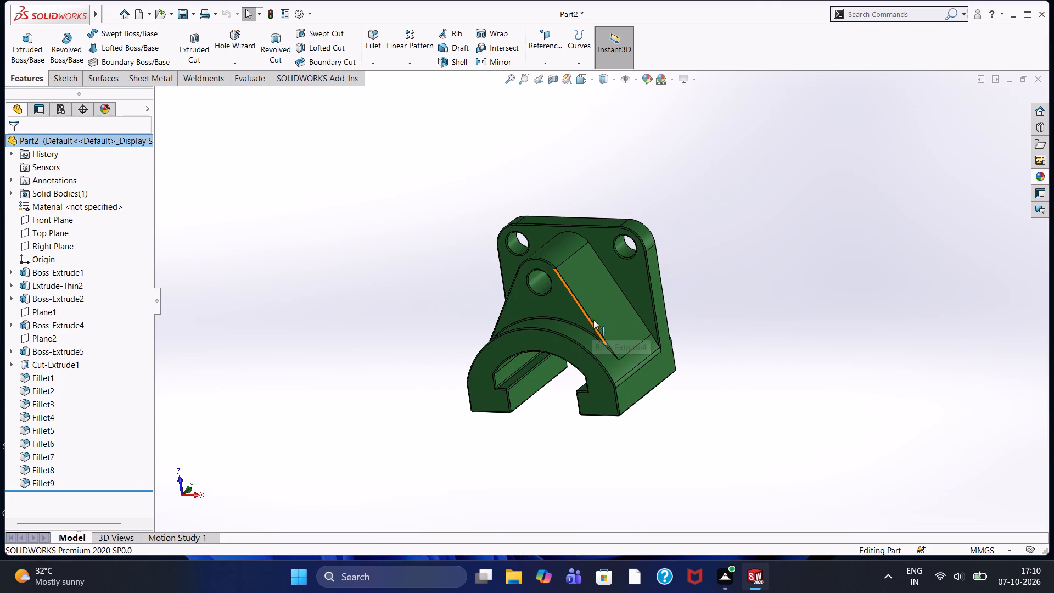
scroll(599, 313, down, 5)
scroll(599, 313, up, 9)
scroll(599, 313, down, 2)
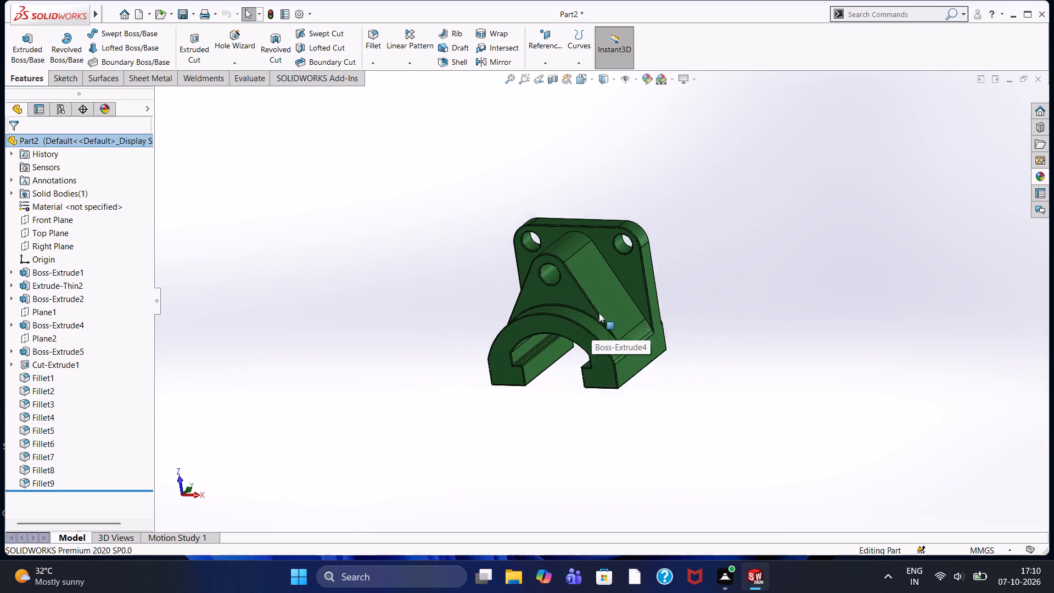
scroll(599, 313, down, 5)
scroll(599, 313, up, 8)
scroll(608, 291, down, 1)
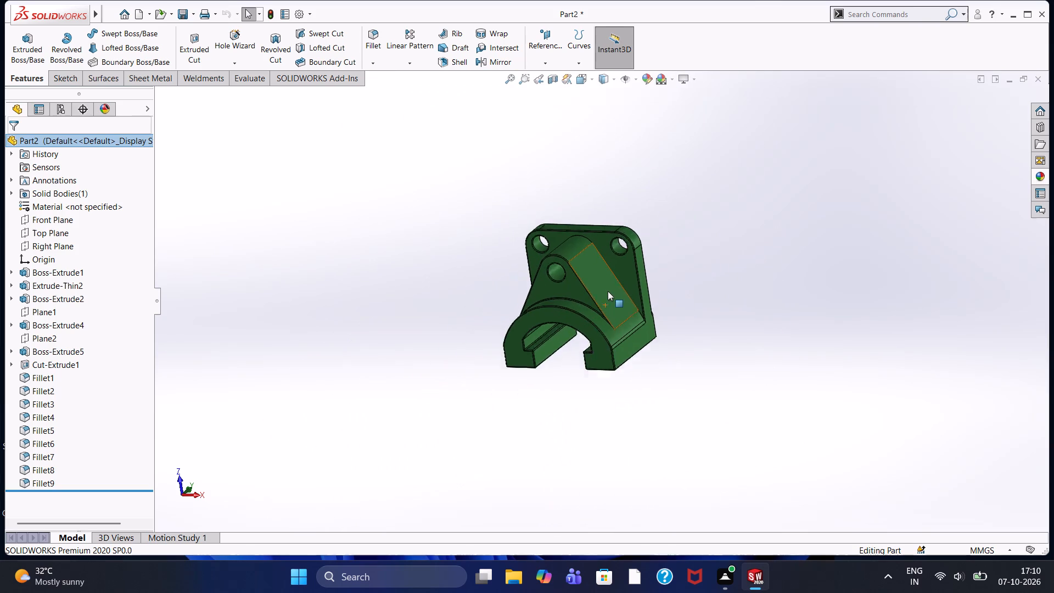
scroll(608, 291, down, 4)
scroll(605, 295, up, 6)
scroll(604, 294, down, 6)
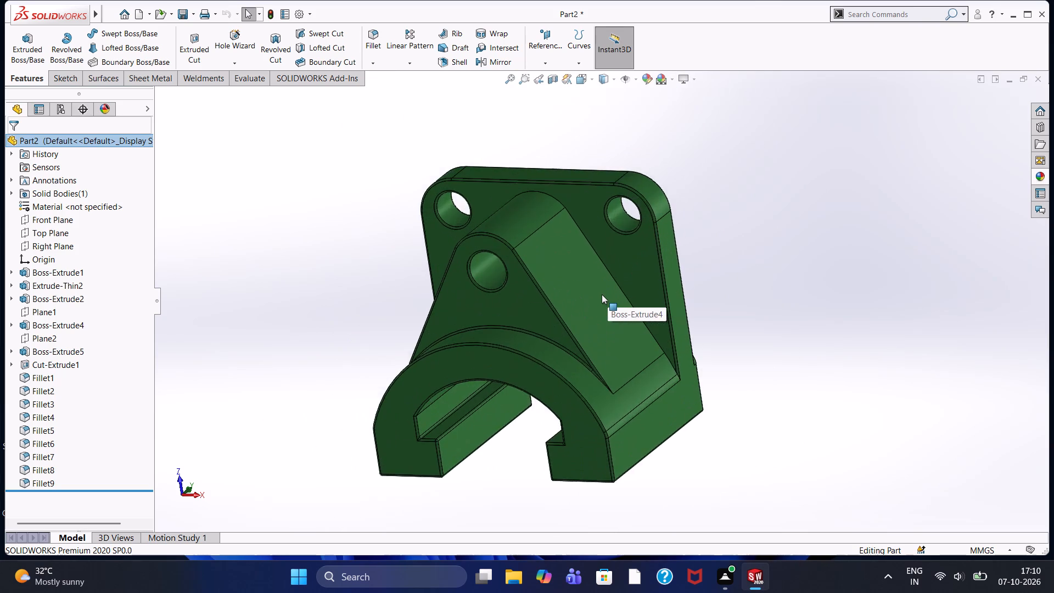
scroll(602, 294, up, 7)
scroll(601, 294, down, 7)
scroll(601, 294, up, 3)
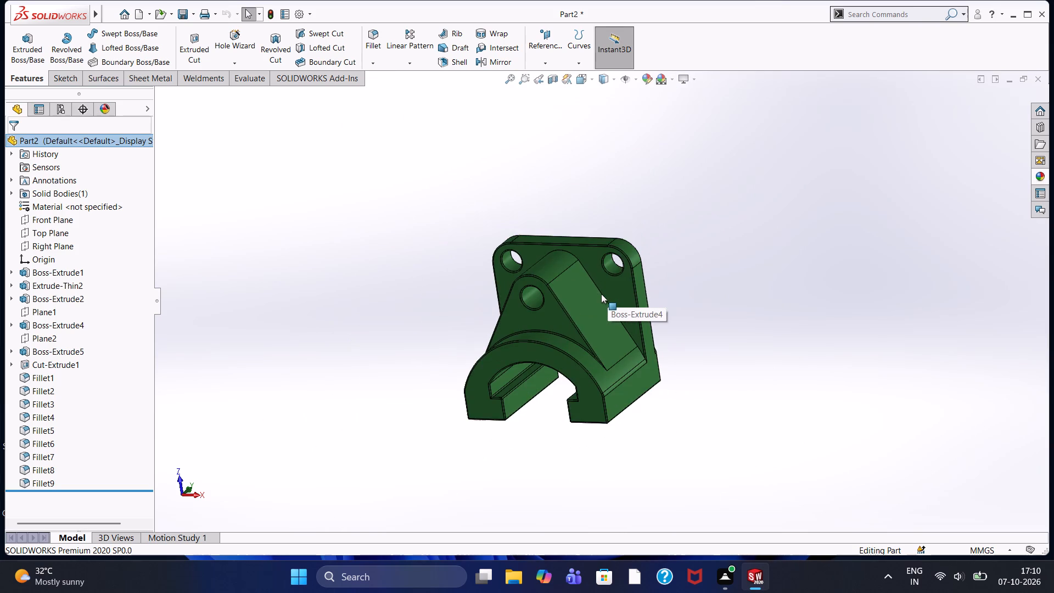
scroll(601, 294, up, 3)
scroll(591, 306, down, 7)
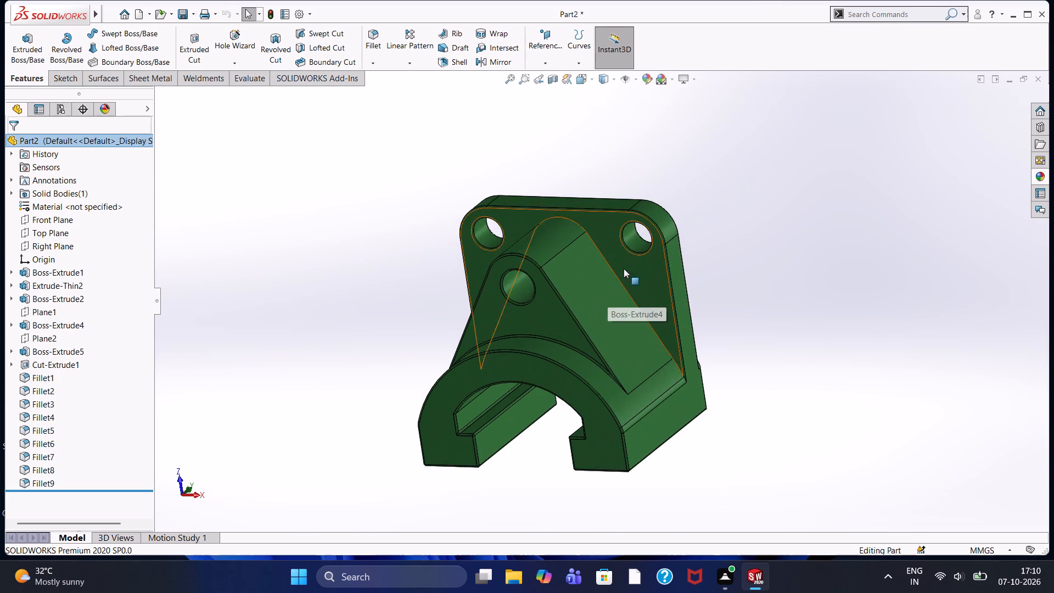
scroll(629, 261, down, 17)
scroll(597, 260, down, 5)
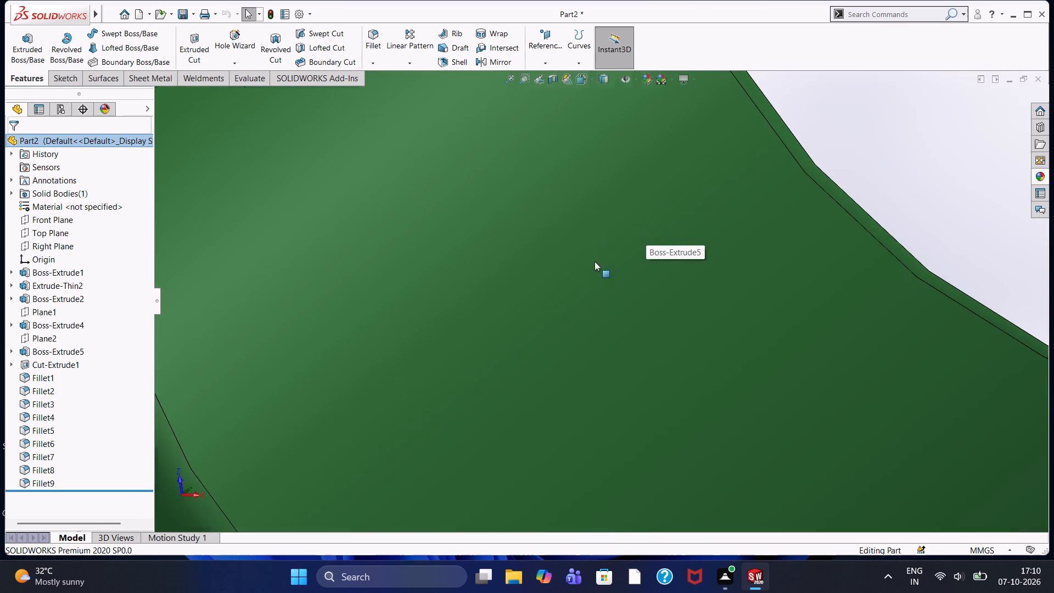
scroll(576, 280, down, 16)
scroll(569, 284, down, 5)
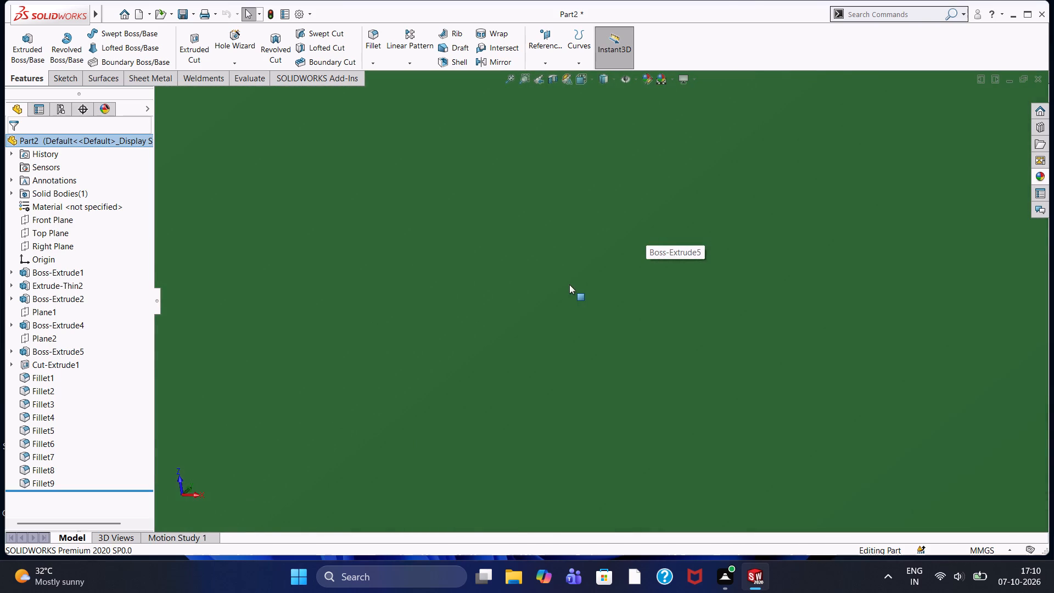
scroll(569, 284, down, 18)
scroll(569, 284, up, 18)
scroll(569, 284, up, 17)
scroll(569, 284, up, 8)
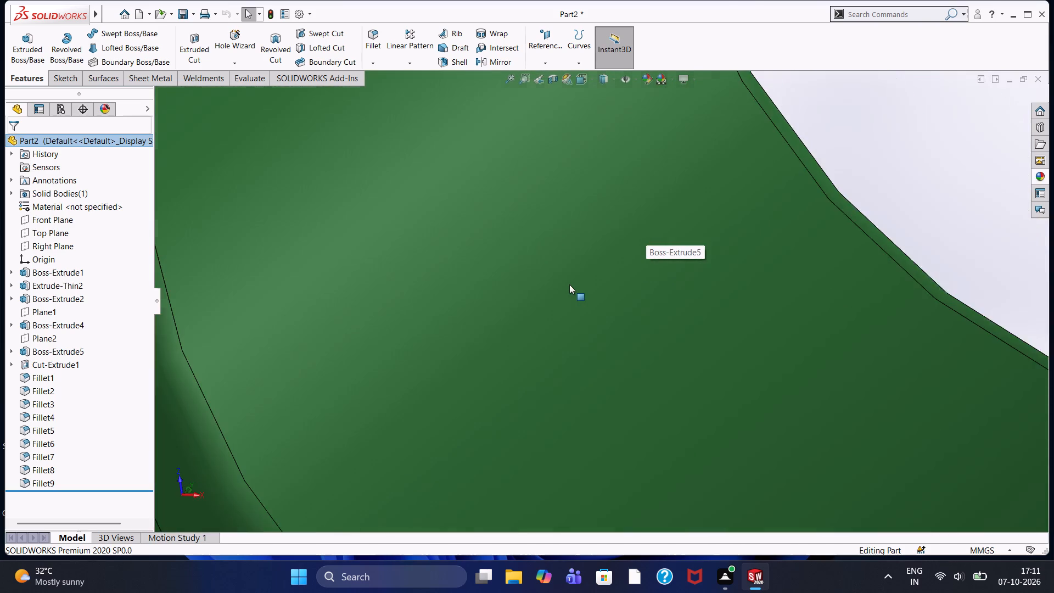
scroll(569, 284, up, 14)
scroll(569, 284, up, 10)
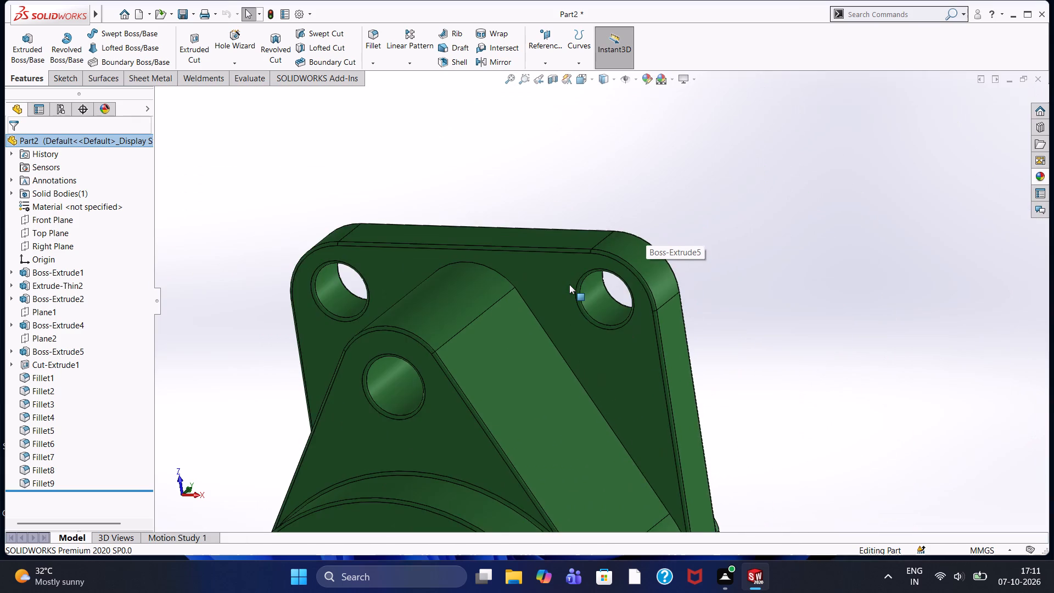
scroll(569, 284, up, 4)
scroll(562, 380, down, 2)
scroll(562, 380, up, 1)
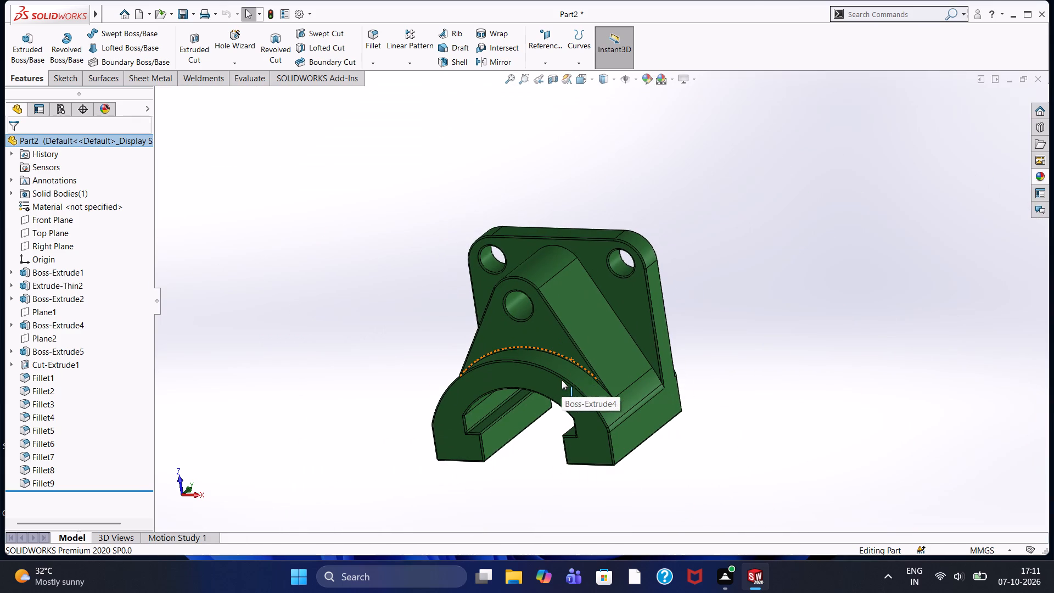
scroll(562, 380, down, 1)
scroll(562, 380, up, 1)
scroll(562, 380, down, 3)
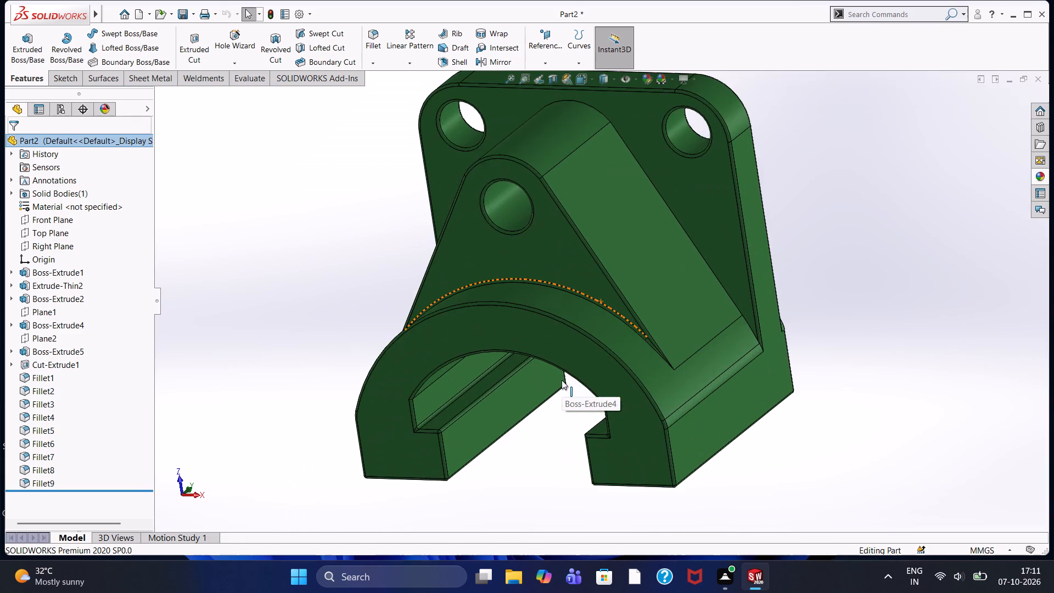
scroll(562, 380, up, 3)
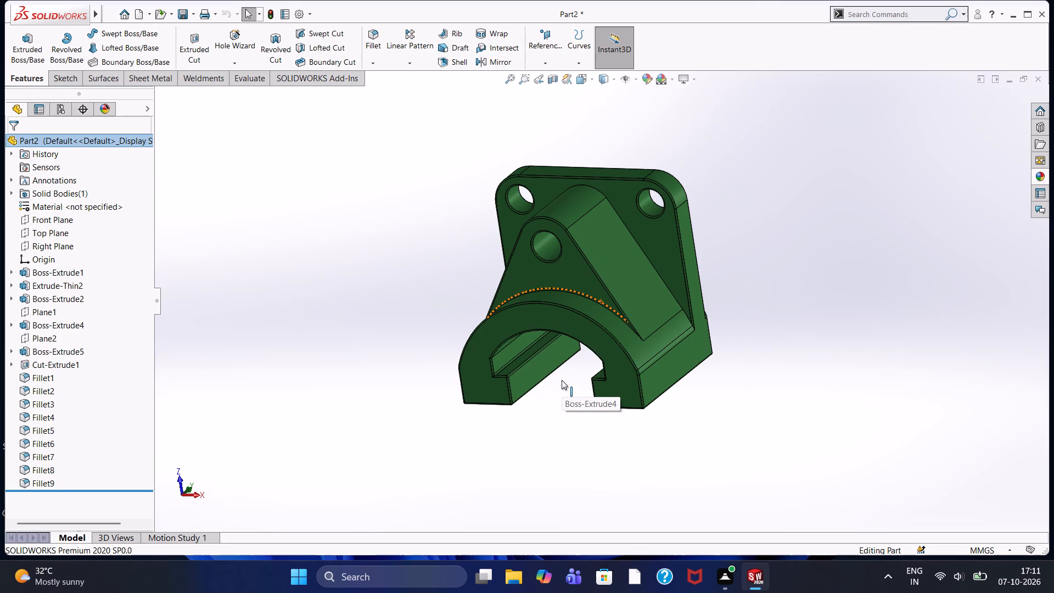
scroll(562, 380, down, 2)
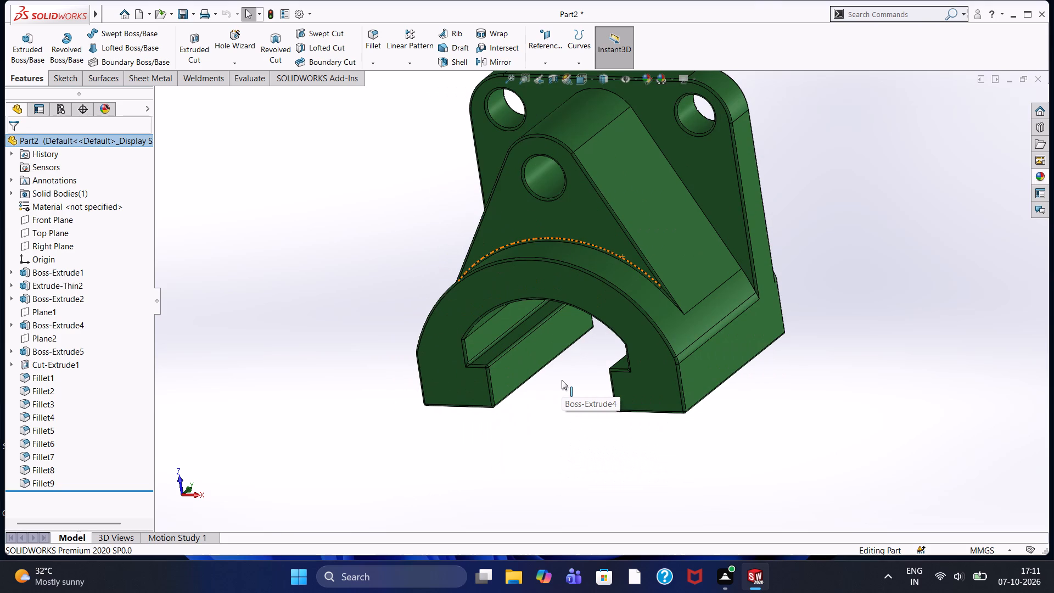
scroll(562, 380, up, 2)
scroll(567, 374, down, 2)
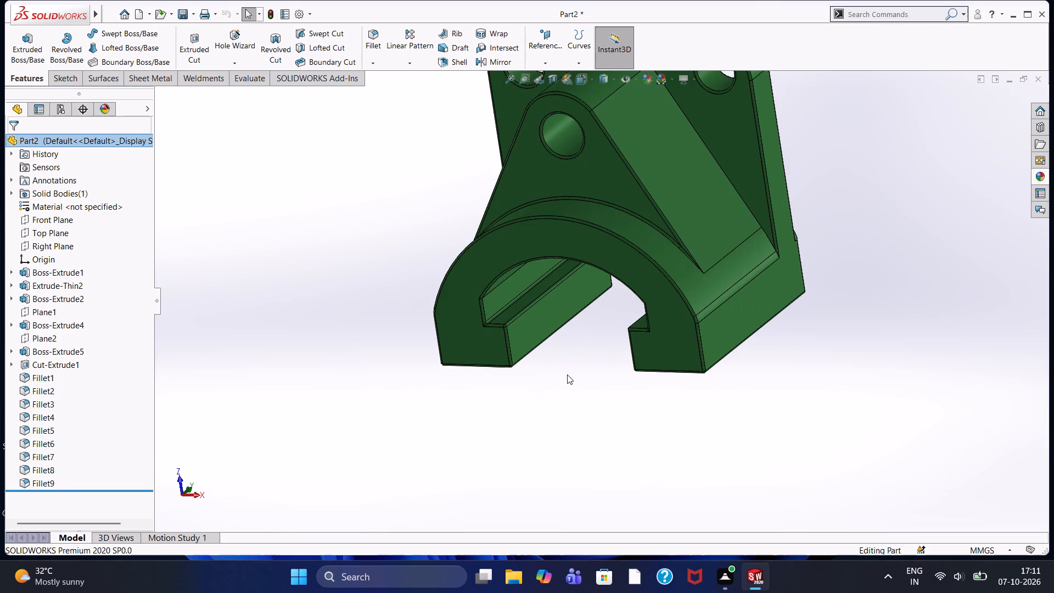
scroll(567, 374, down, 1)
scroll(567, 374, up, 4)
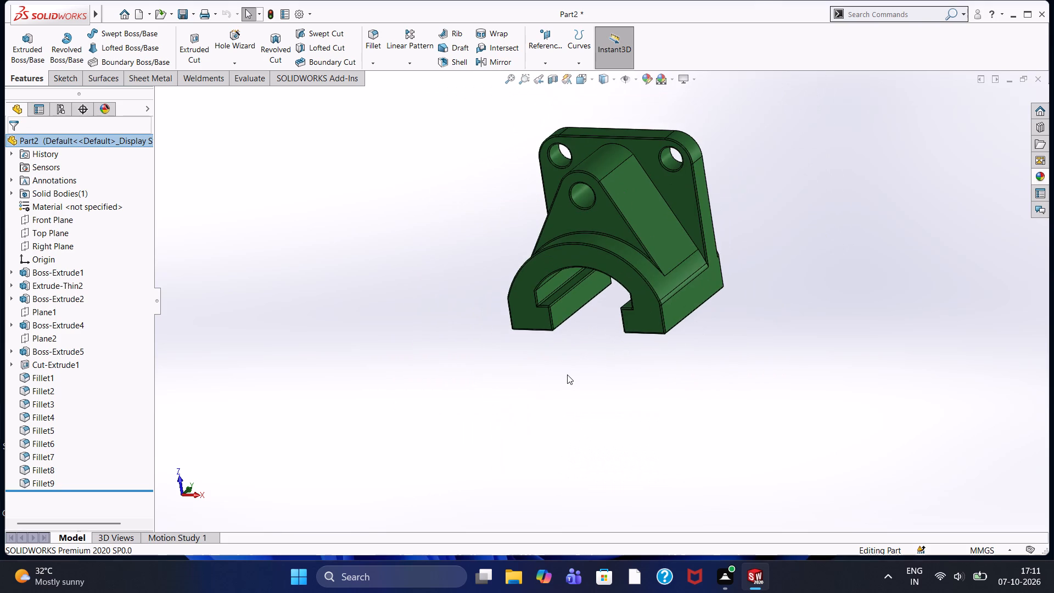
Examine the arched base and its two notched feet up close from the angled front view.
scroll(567, 374, down, 2)
scroll(567, 374, up, 1)
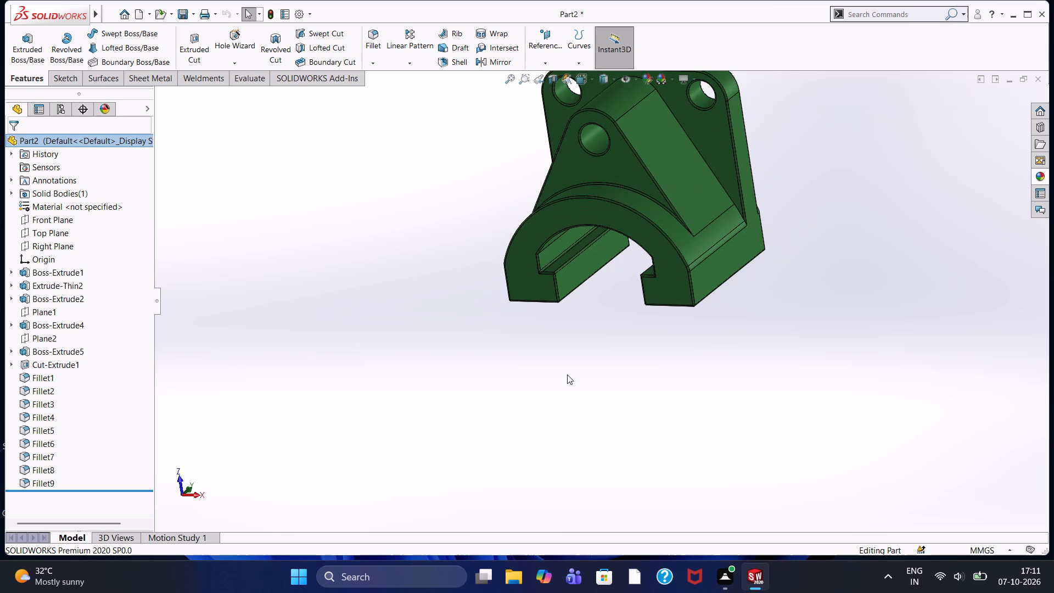
scroll(567, 374, down, 2)
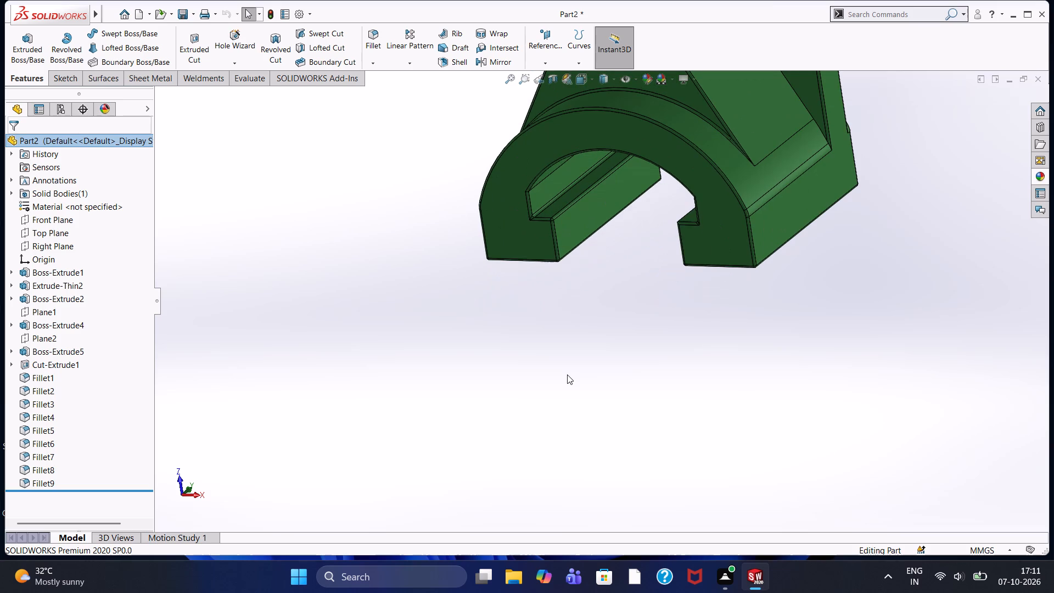
scroll(567, 374, up, 1)
scroll(567, 374, down, 2)
scroll(567, 374, up, 1)
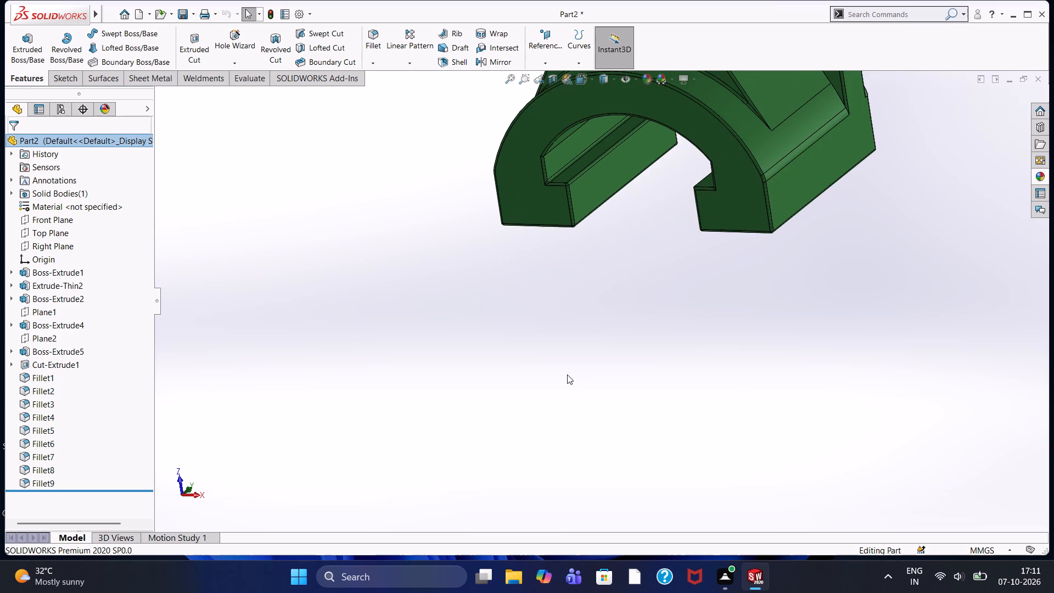
scroll(567, 374, down, 2)
scroll(567, 374, up, 2)
scroll(567, 374, down, 1)
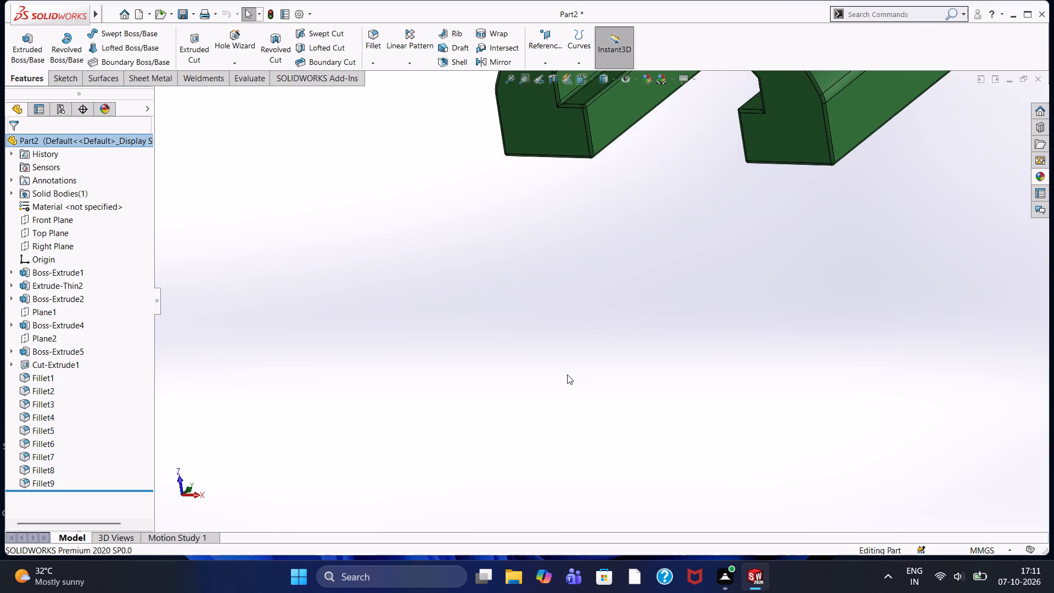
scroll(567, 374, up, 11)
scroll(625, 240, down, 4)
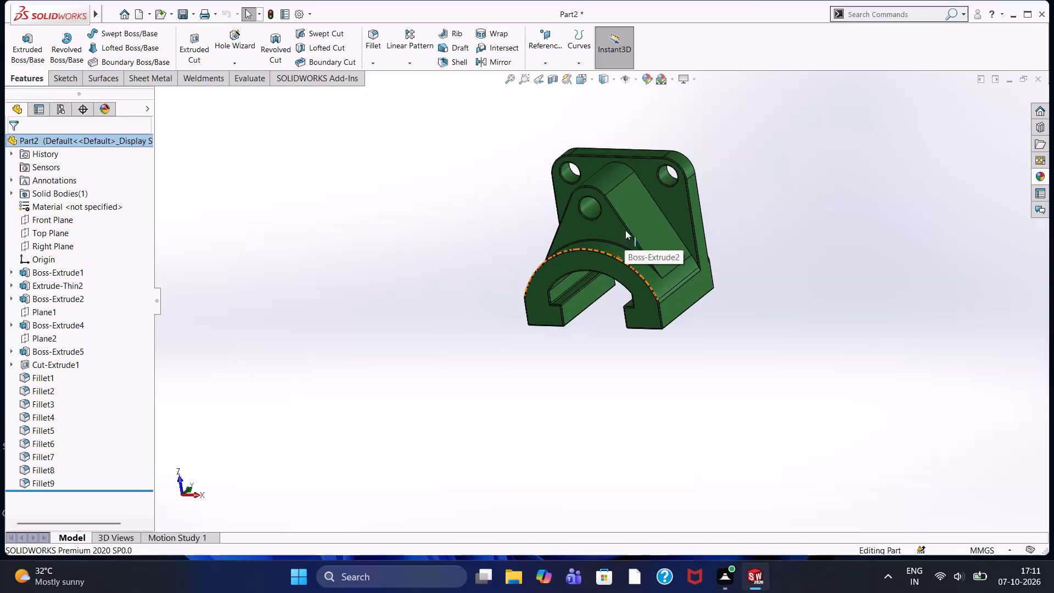
Examine the sloped boss, its hole and the two mounting plate holes up close from the angled front view.
scroll(620, 196, down, 5)
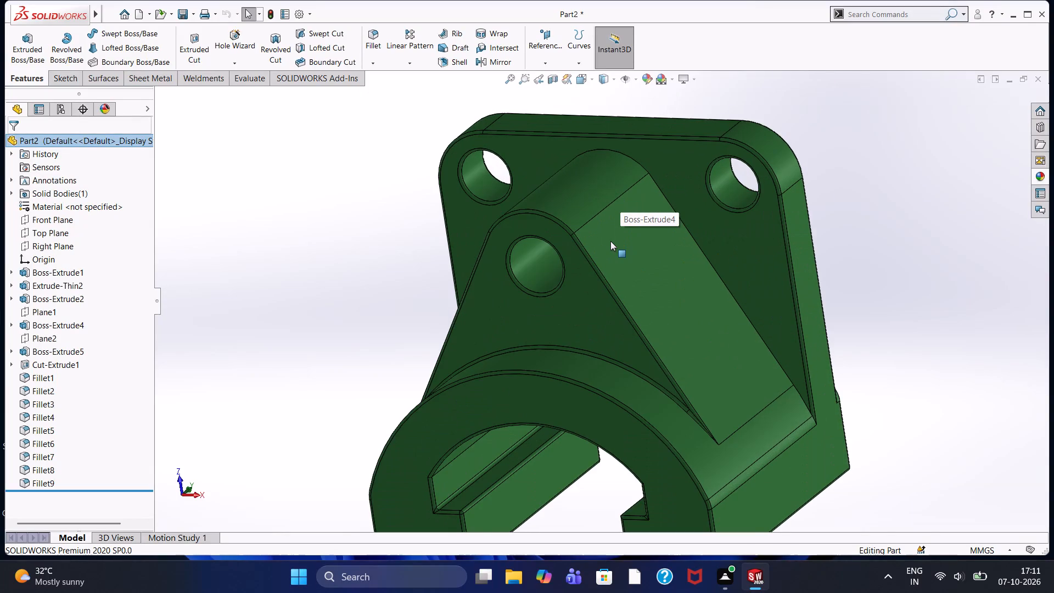
scroll(610, 247, down, 2)
scroll(610, 247, up, 1)
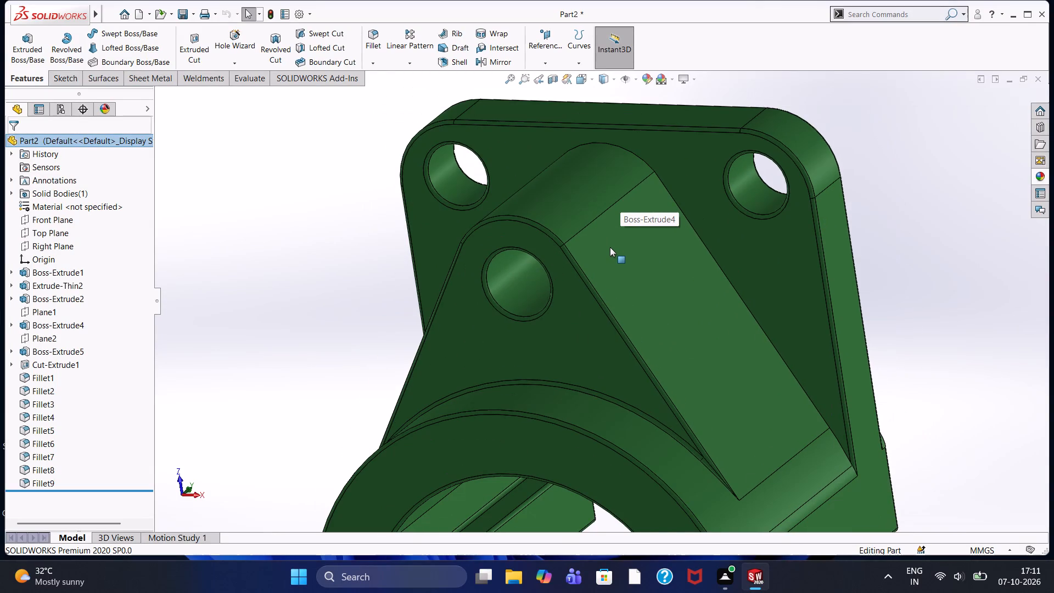
scroll(610, 247, up, 1)
scroll(619, 296, down, 2)
scroll(619, 296, up, 8)
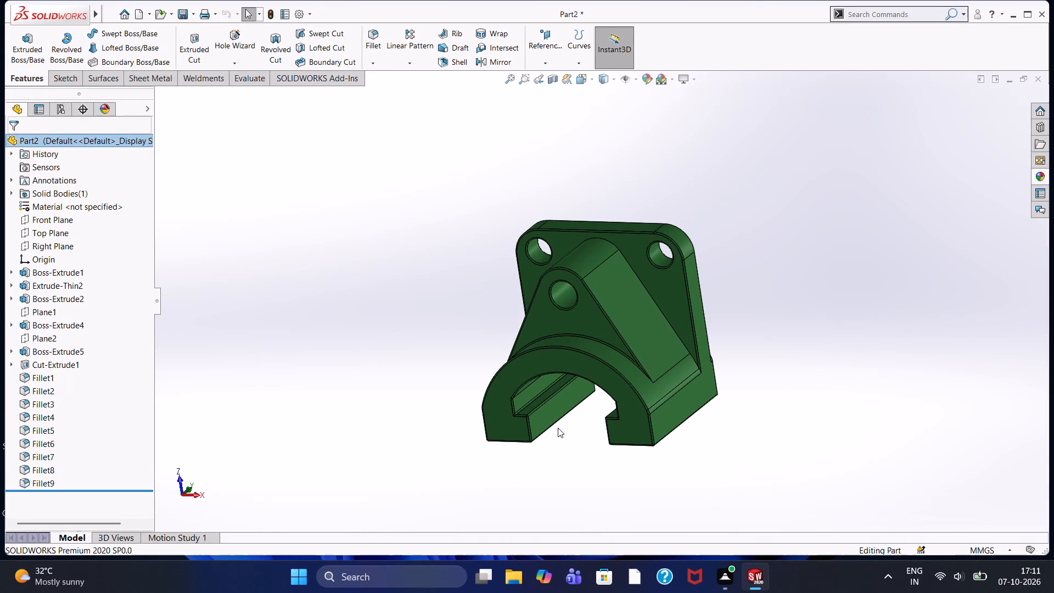
scroll(568, 423, down, 3)
scroll(568, 423, up, 6)
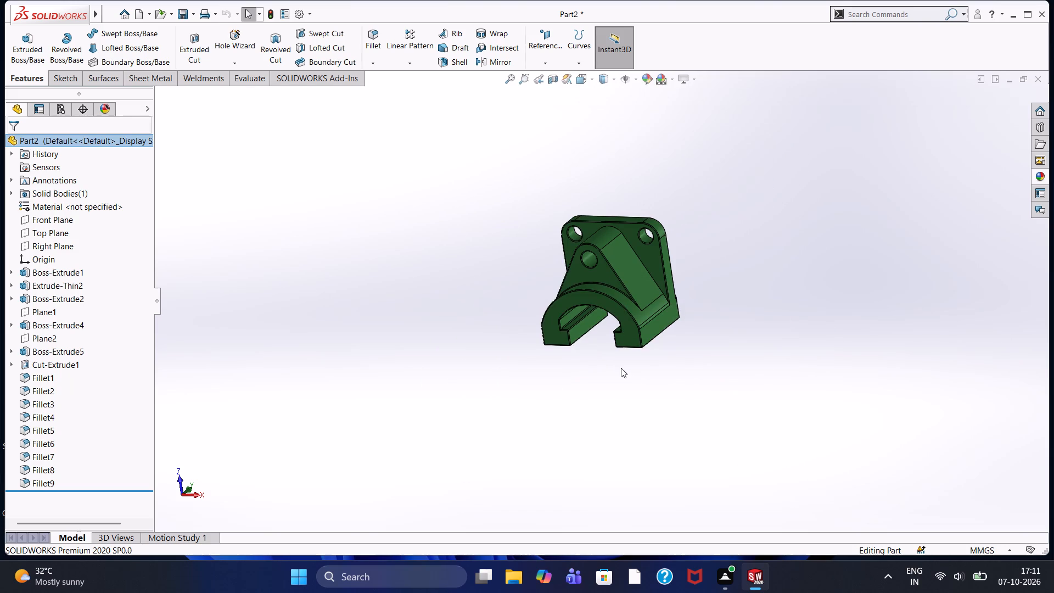
scroll(680, 244, down, 5)
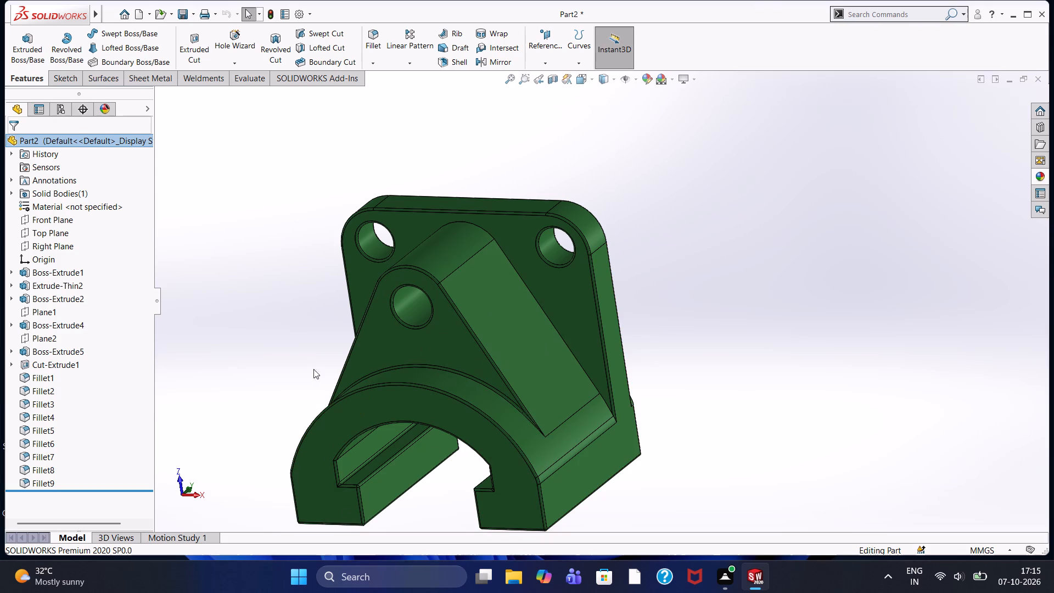
scroll(341, 311, down, 2)
scroll(401, 378, up, 3)
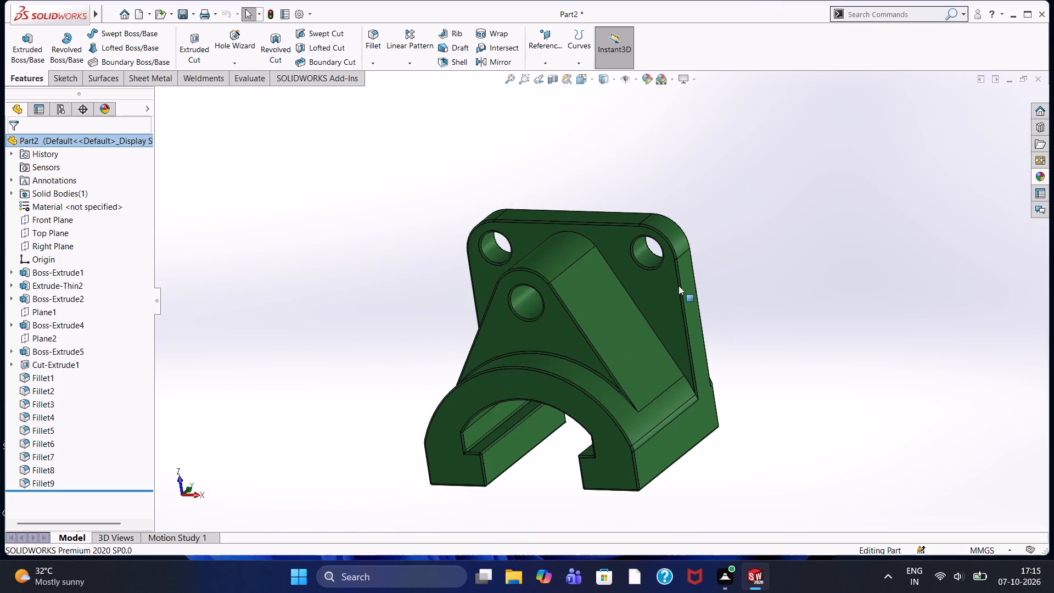
scroll(616, 318, down, 1)
Turn the bracket to show its side and examine the sloped boss face, mounting plate edge and arched base.
middle_drag(733, 240, 763, 198)
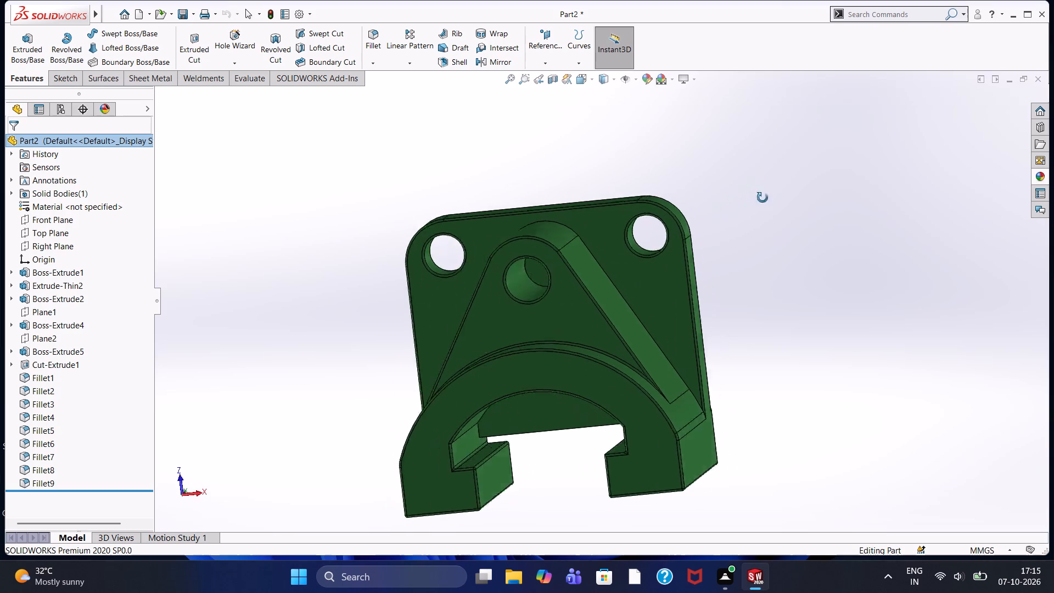
middle_drag(763, 198, 841, 217)
scroll(520, 286, down, 2)
scroll(521, 219, down, 2)
scroll(513, 243, up, 2)
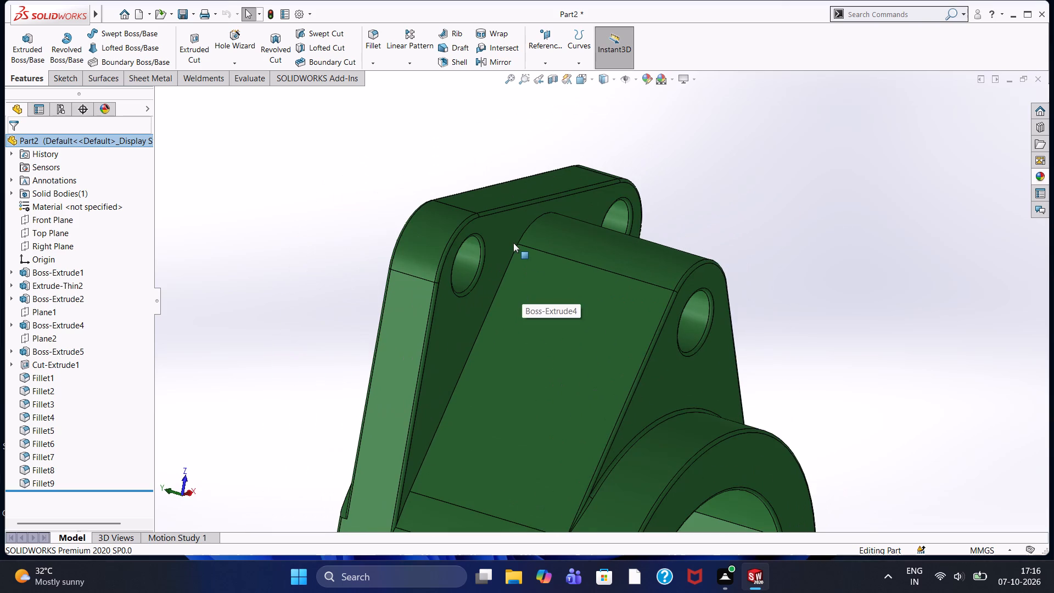
scroll(513, 243, down, 1)
scroll(513, 243, up, 1)
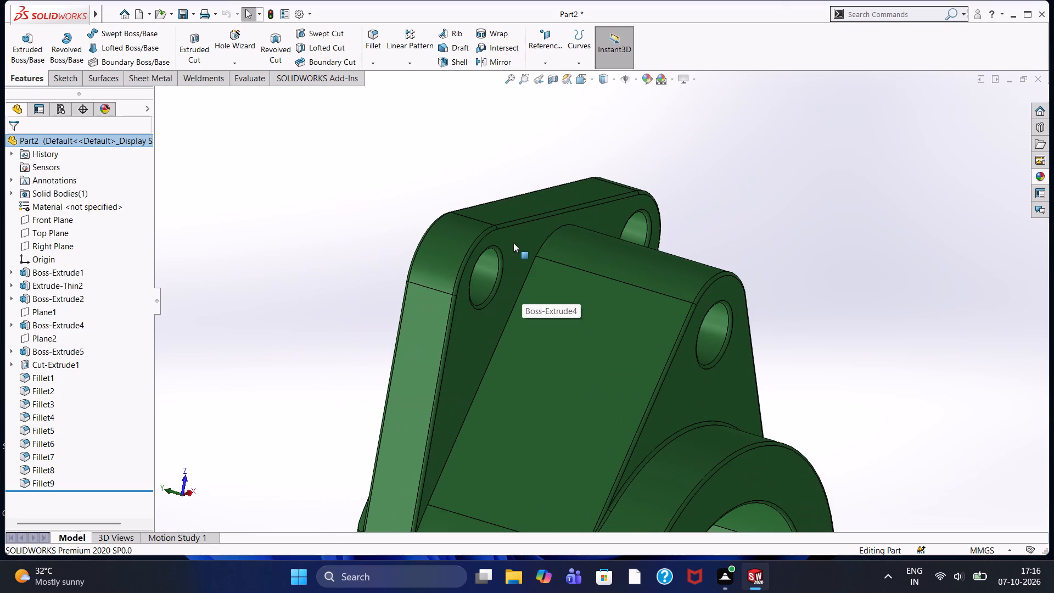
scroll(513, 243, down, 1)
scroll(513, 243, up, 1)
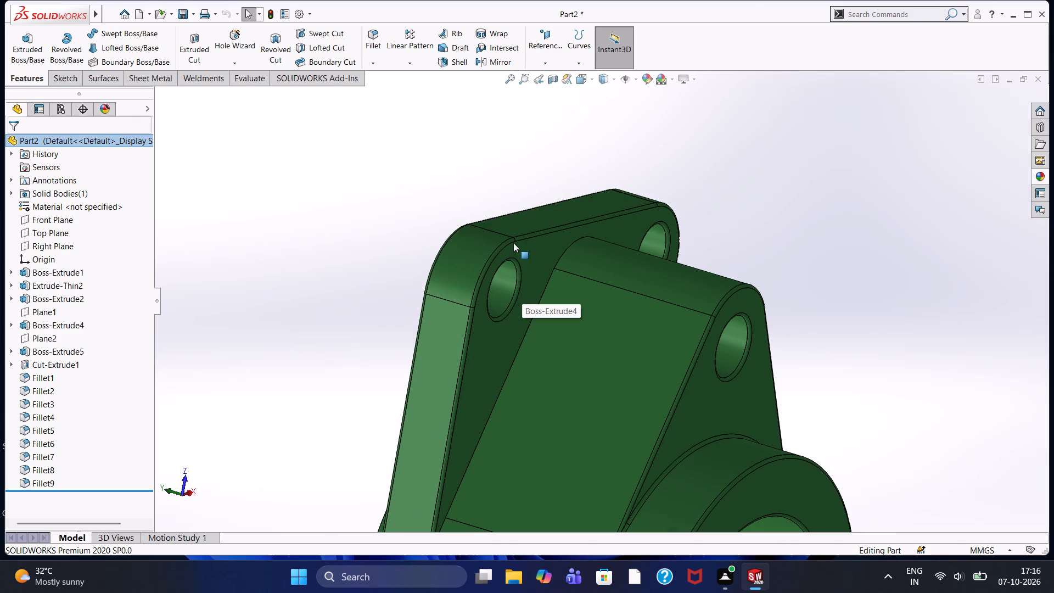
scroll(434, 0, up, 1)
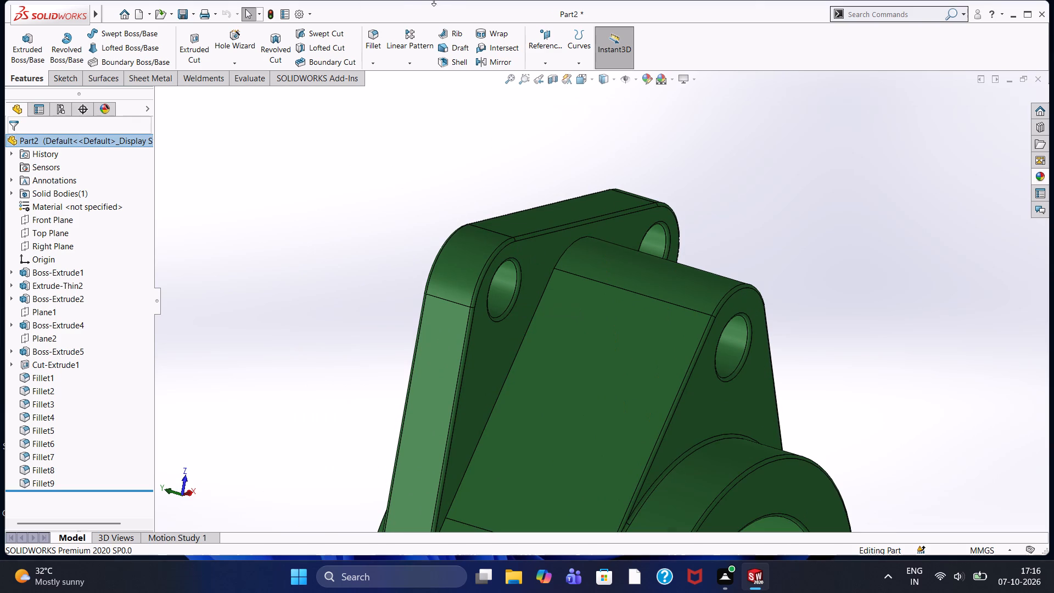
scroll(576, 1, up, 1)
scroll(471, 384, up, 3)
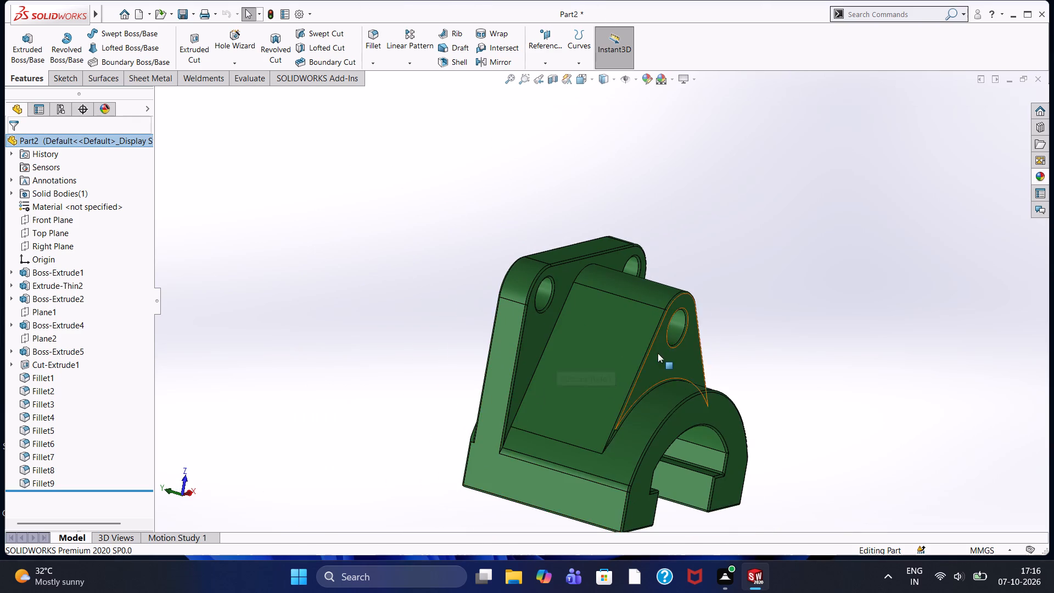
scroll(658, 353, down, 2)
scroll(660, 332, up, 1)
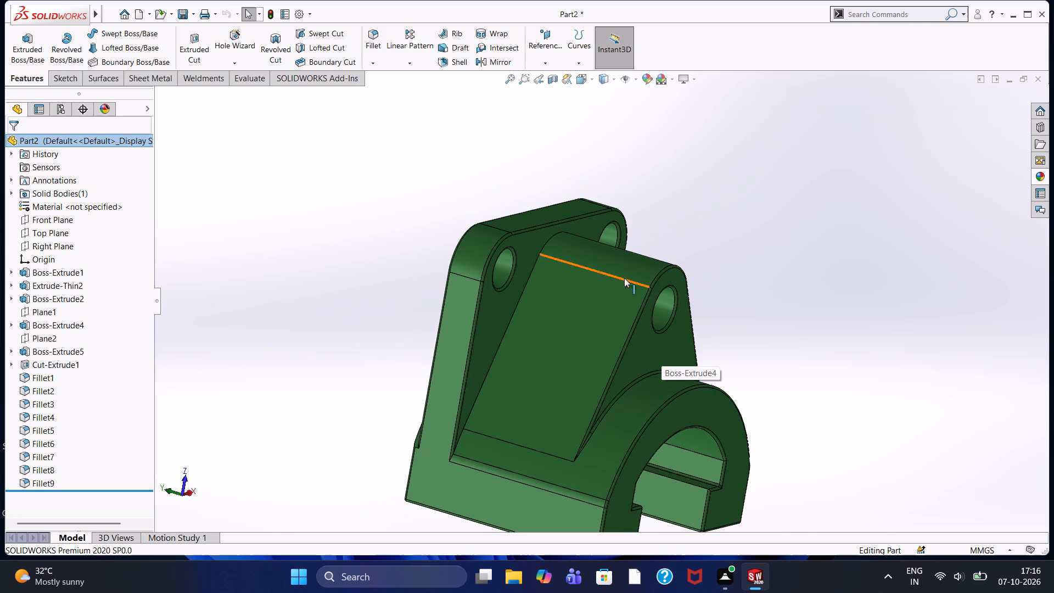
scroll(584, 234, down, 1)
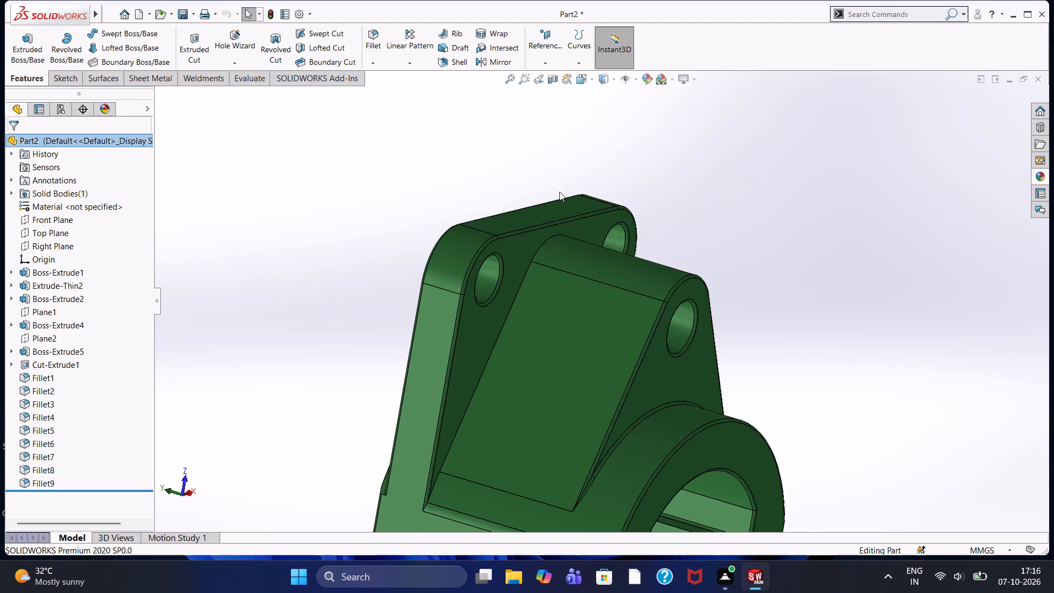
scroll(562, 191, up, 1)
scroll(599, 155, up, 3)
scroll(669, 77, down, 1)
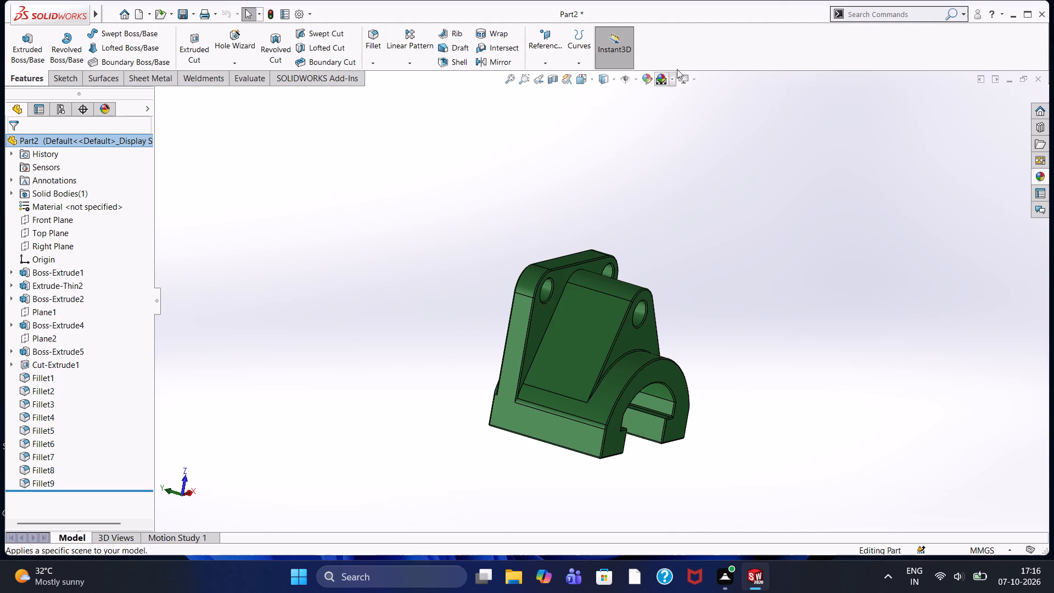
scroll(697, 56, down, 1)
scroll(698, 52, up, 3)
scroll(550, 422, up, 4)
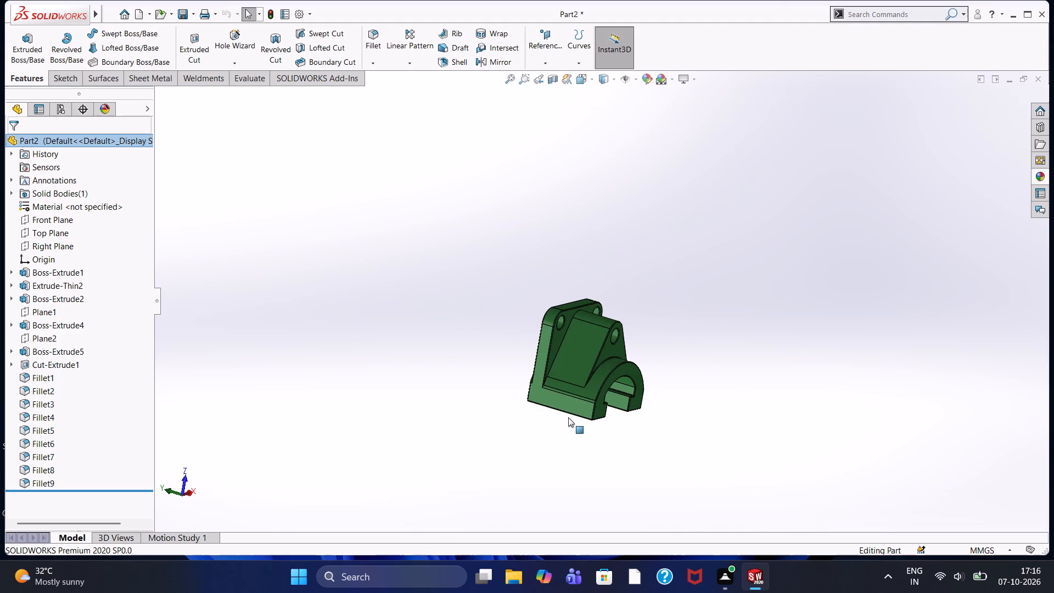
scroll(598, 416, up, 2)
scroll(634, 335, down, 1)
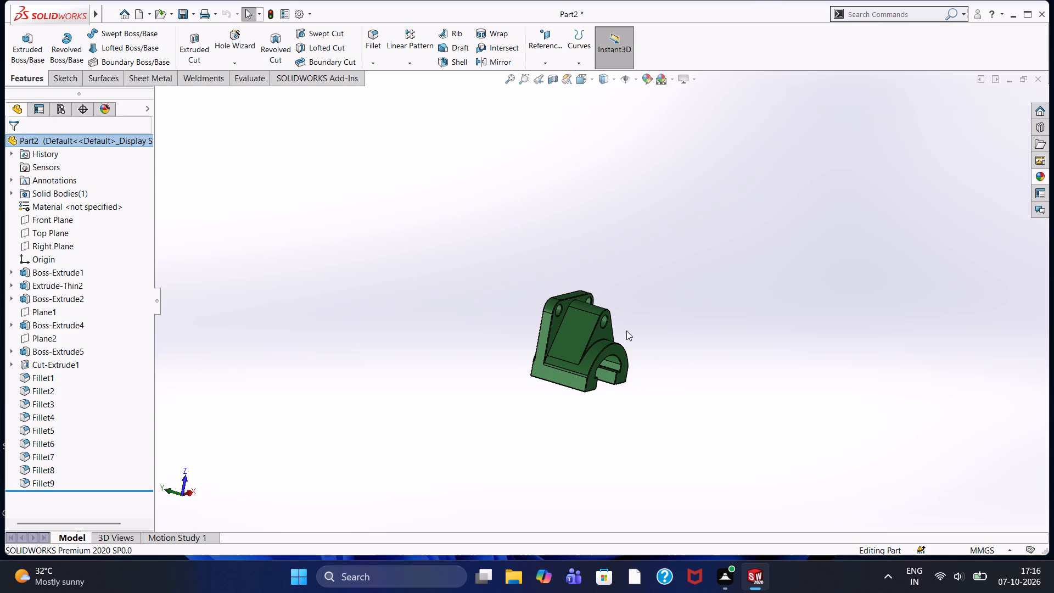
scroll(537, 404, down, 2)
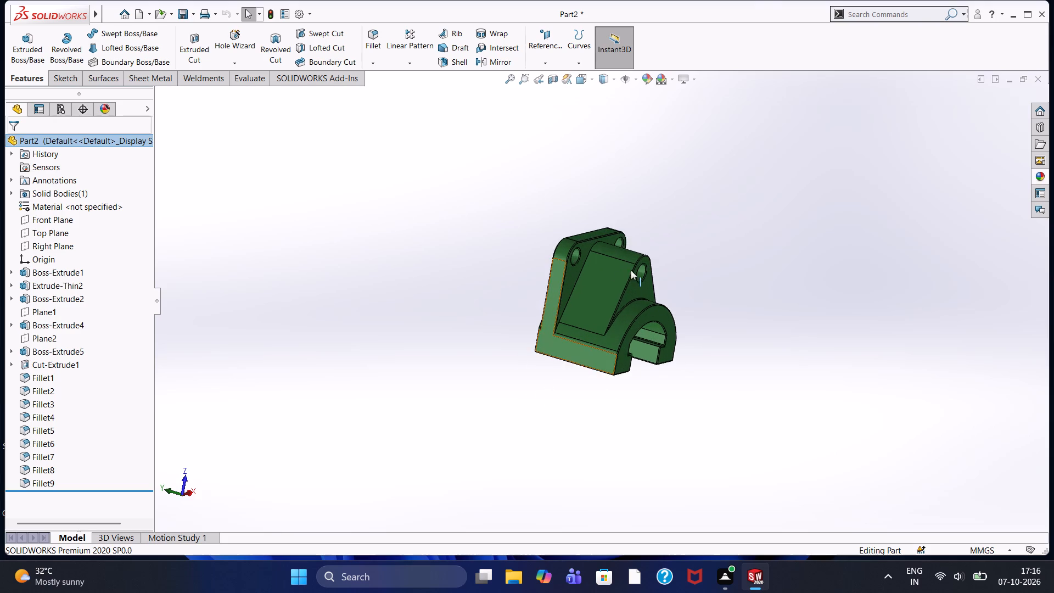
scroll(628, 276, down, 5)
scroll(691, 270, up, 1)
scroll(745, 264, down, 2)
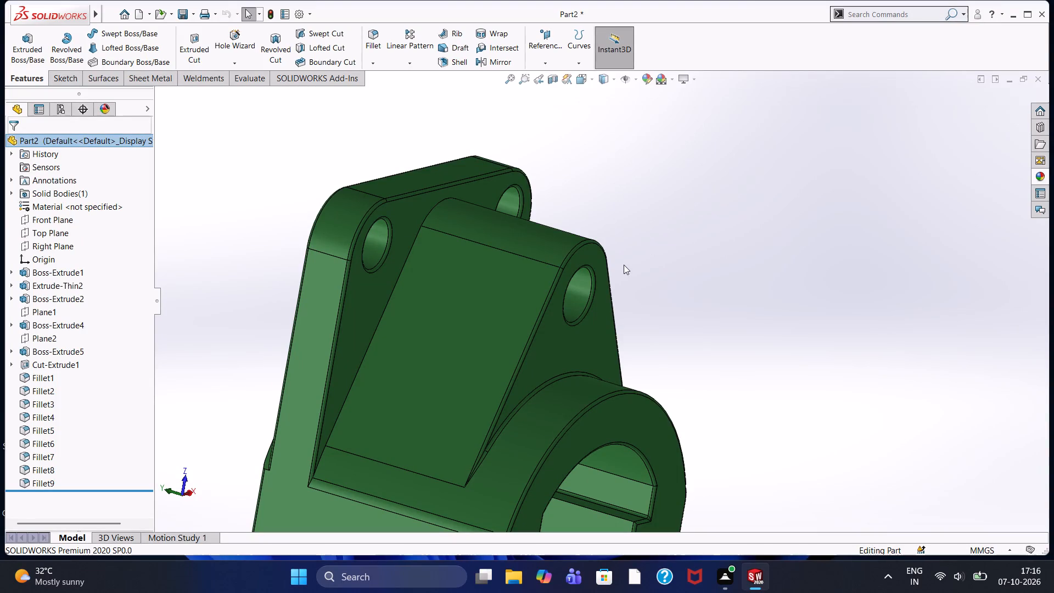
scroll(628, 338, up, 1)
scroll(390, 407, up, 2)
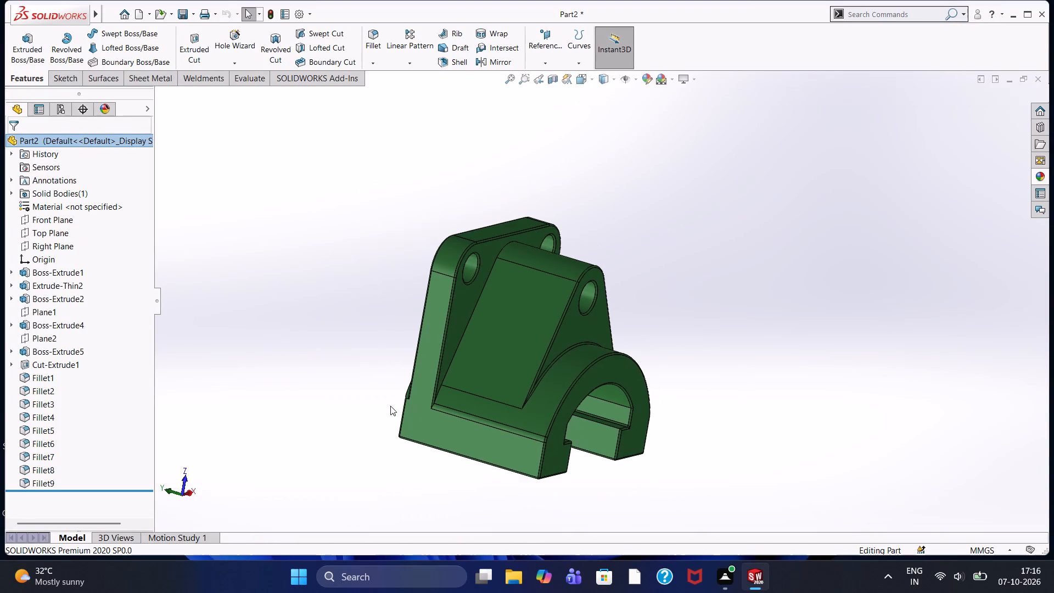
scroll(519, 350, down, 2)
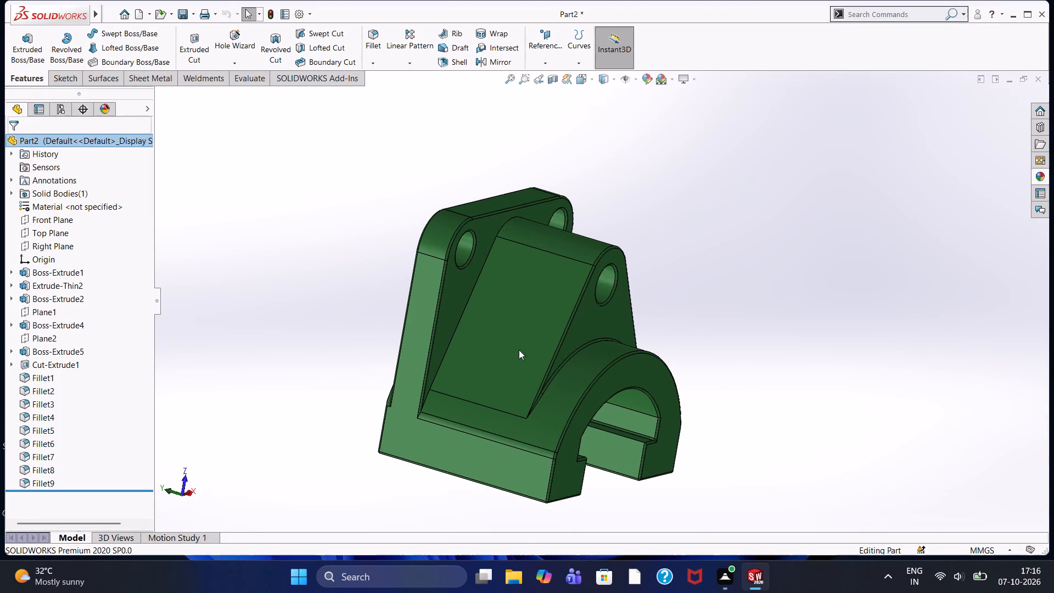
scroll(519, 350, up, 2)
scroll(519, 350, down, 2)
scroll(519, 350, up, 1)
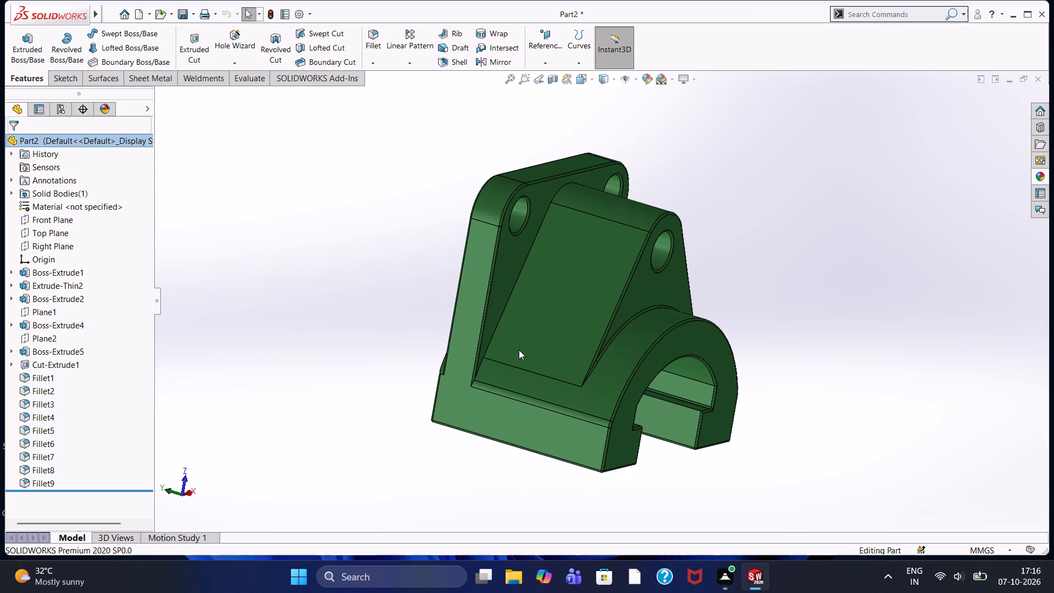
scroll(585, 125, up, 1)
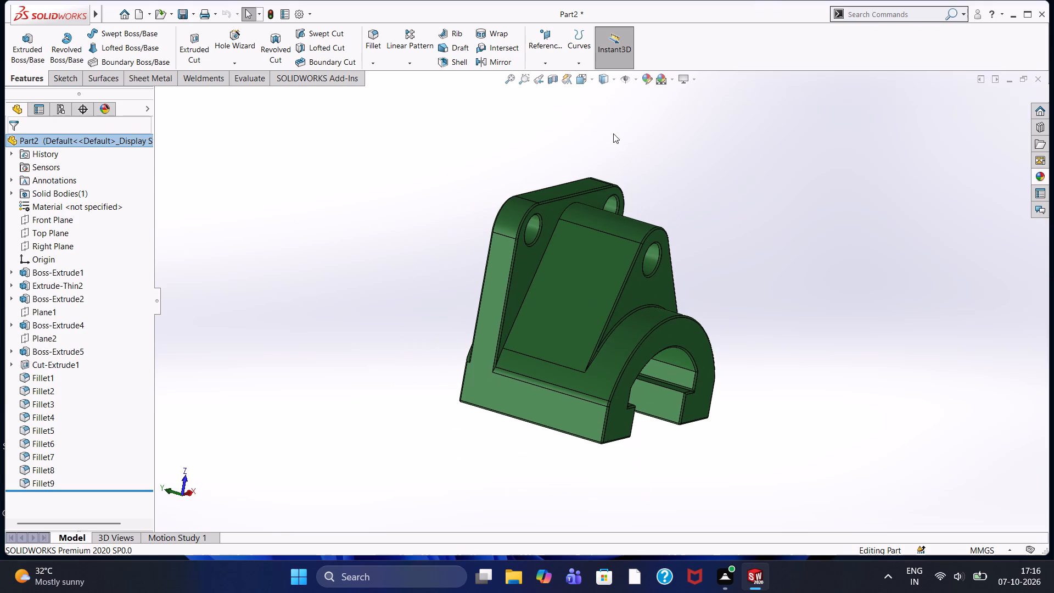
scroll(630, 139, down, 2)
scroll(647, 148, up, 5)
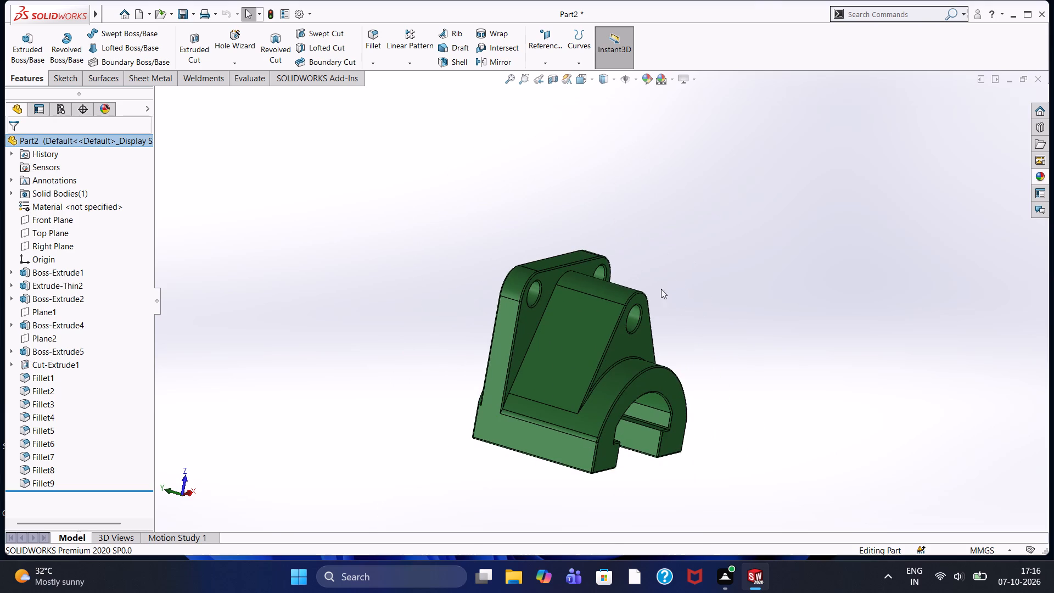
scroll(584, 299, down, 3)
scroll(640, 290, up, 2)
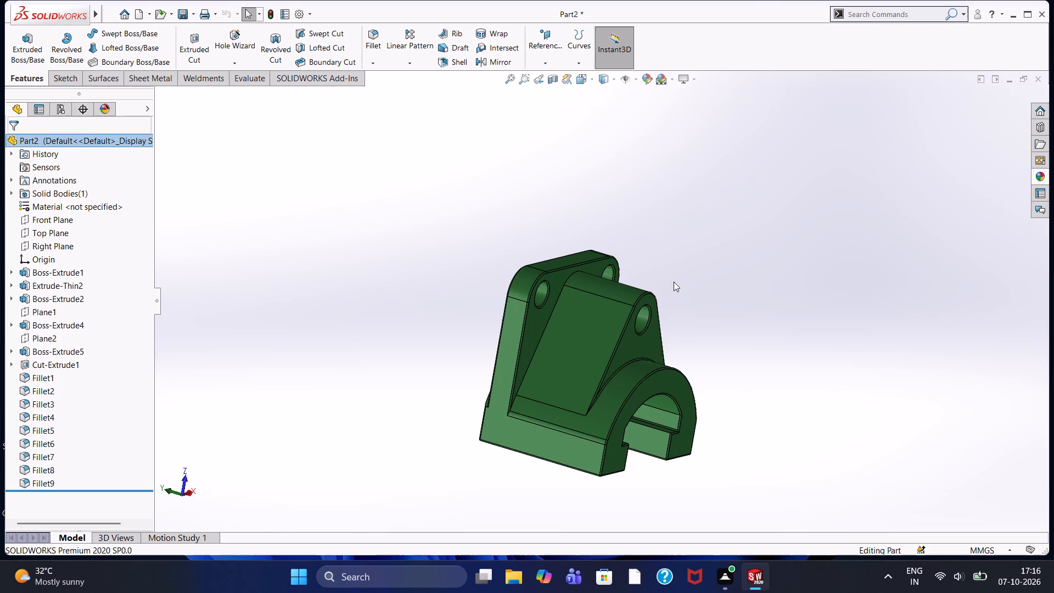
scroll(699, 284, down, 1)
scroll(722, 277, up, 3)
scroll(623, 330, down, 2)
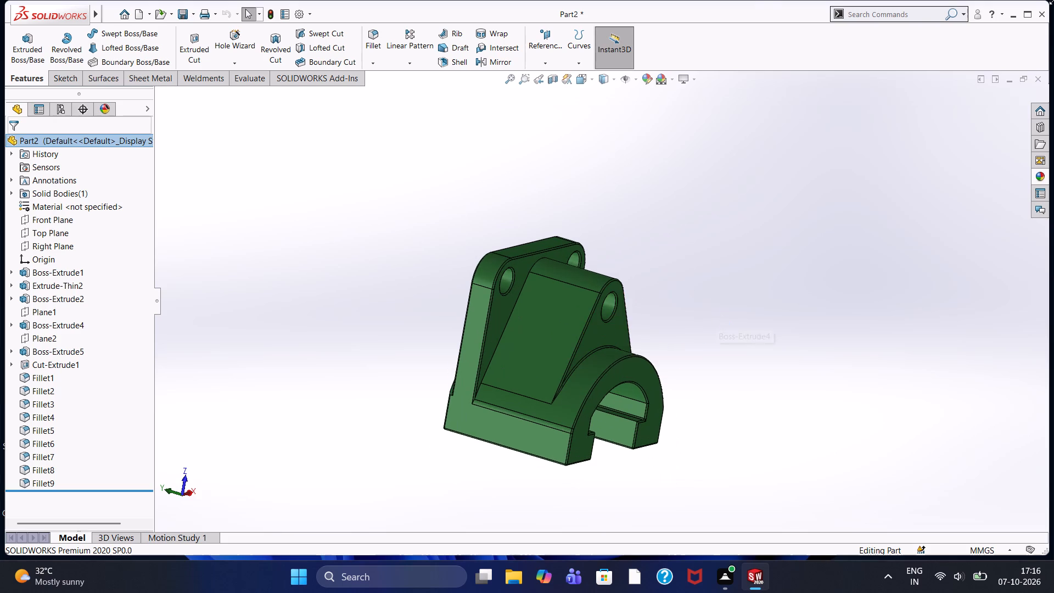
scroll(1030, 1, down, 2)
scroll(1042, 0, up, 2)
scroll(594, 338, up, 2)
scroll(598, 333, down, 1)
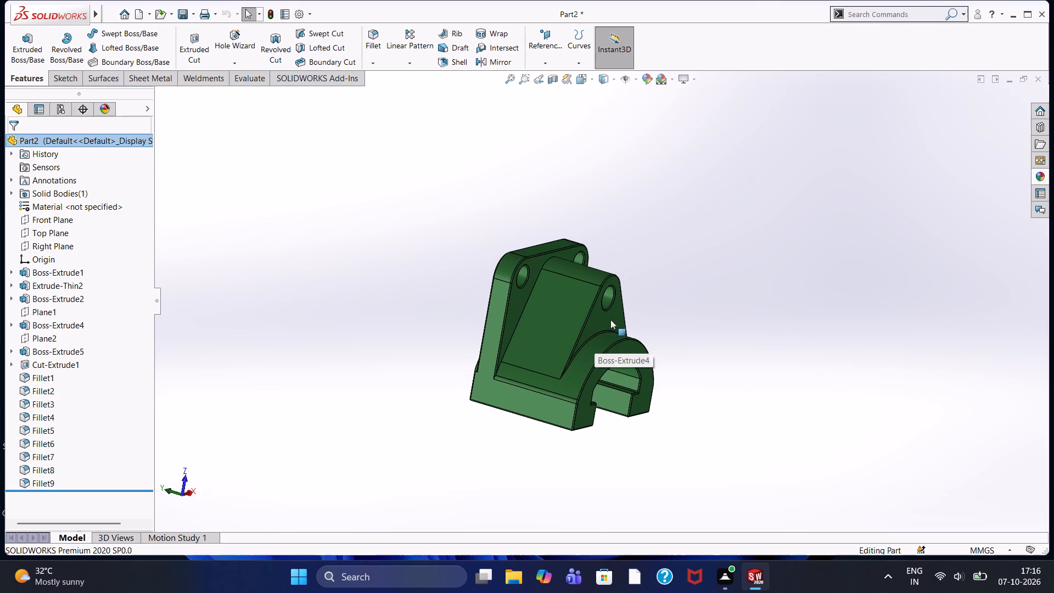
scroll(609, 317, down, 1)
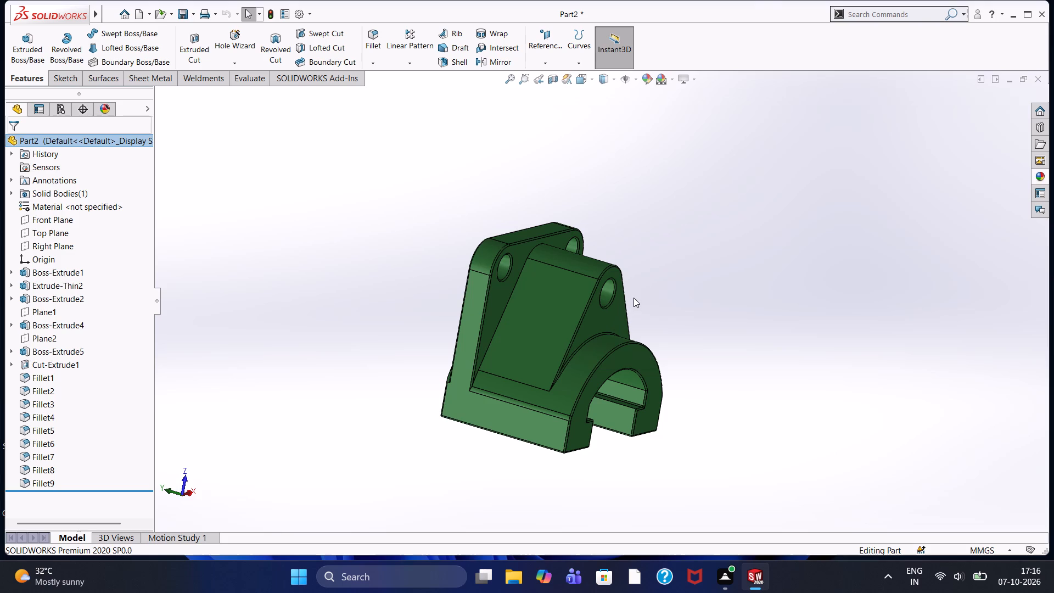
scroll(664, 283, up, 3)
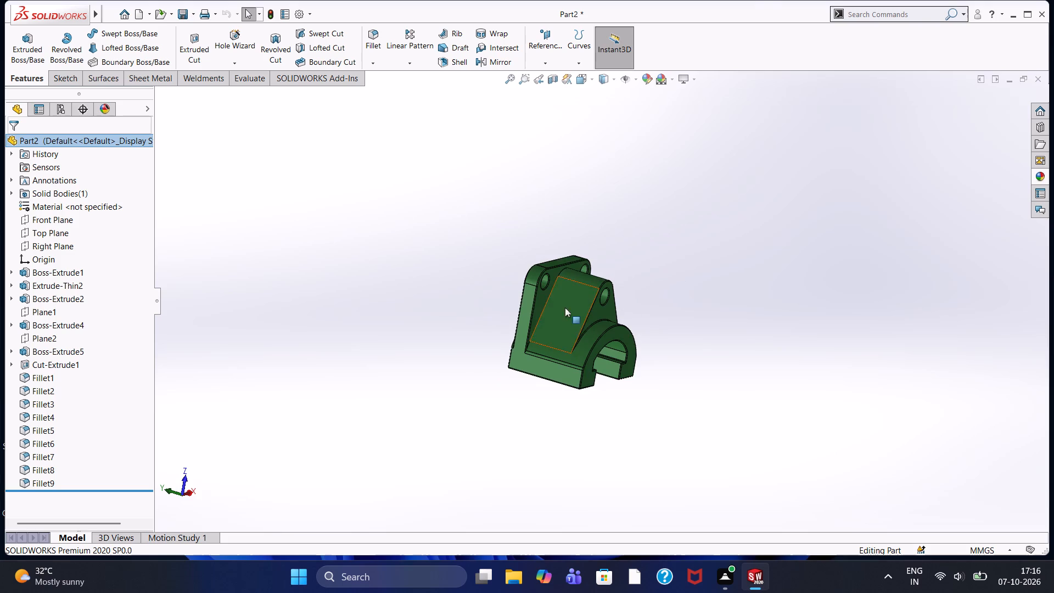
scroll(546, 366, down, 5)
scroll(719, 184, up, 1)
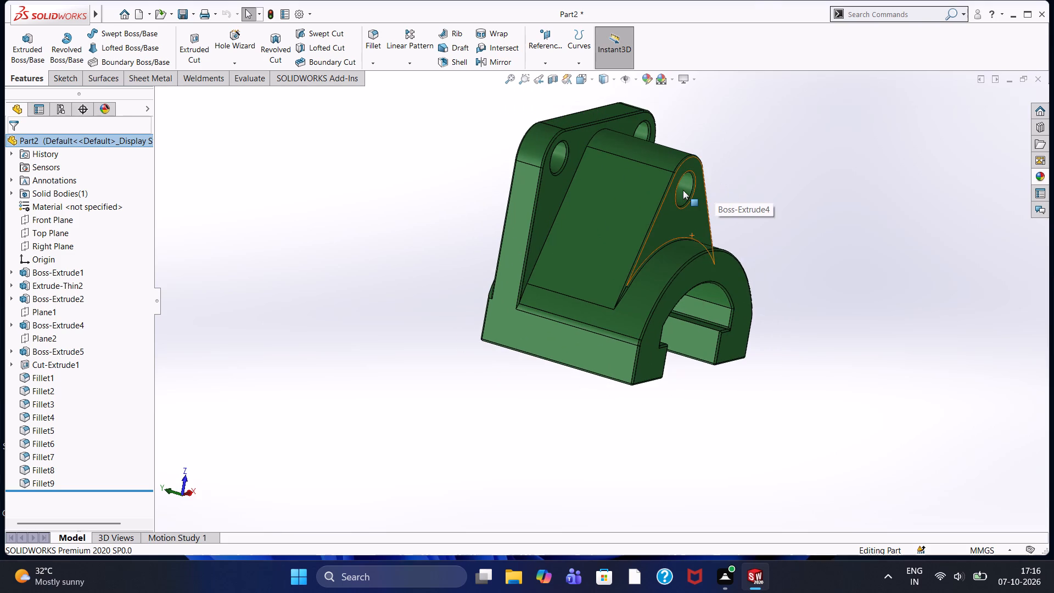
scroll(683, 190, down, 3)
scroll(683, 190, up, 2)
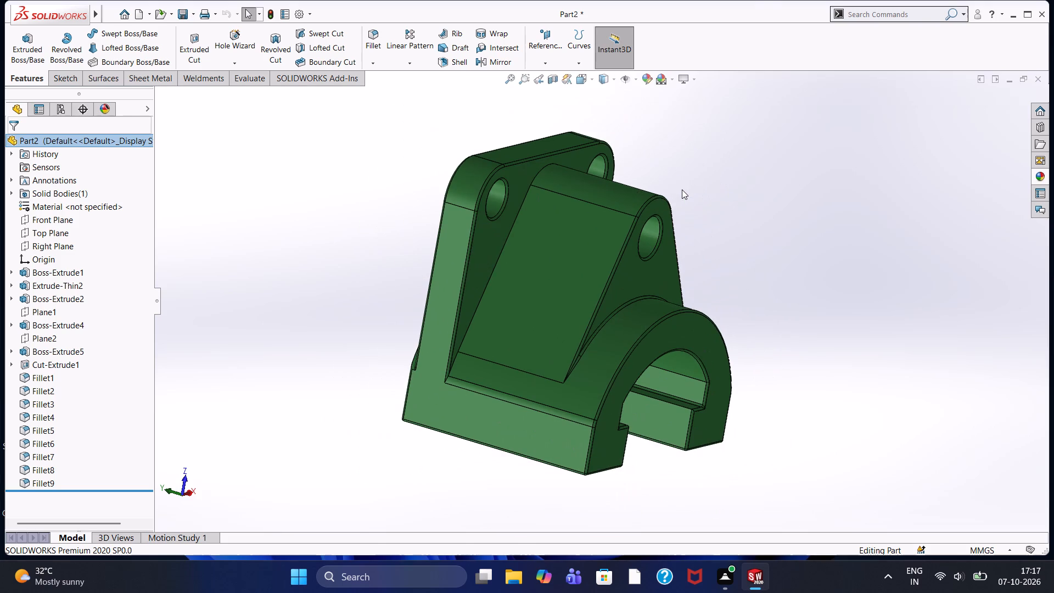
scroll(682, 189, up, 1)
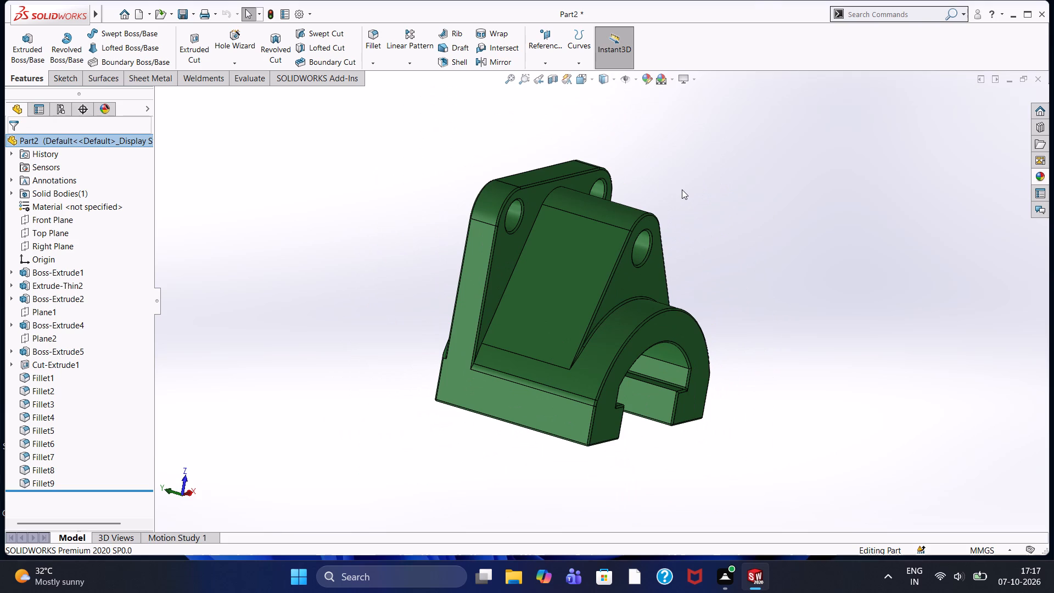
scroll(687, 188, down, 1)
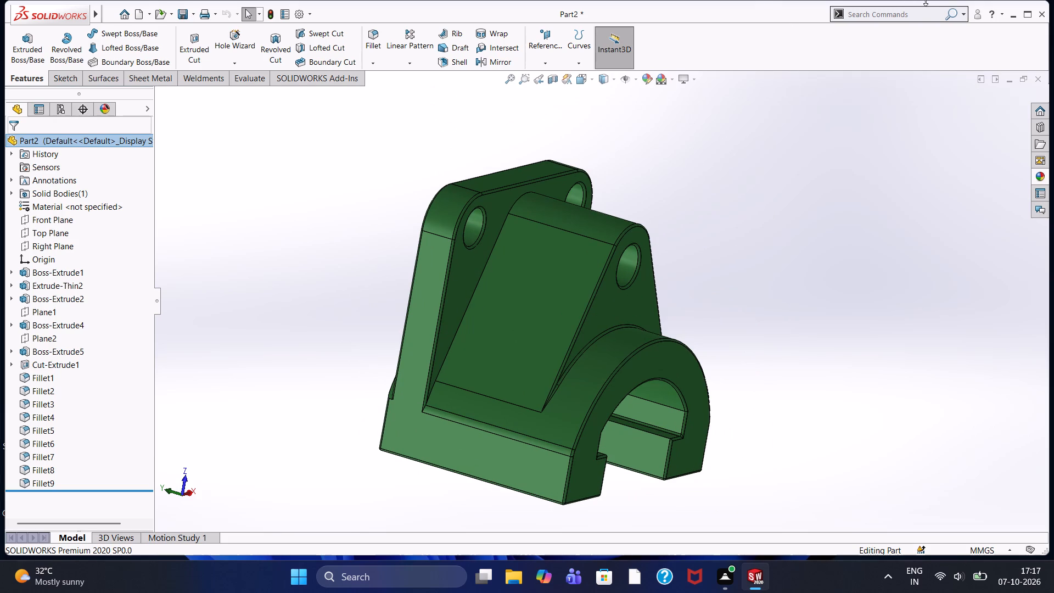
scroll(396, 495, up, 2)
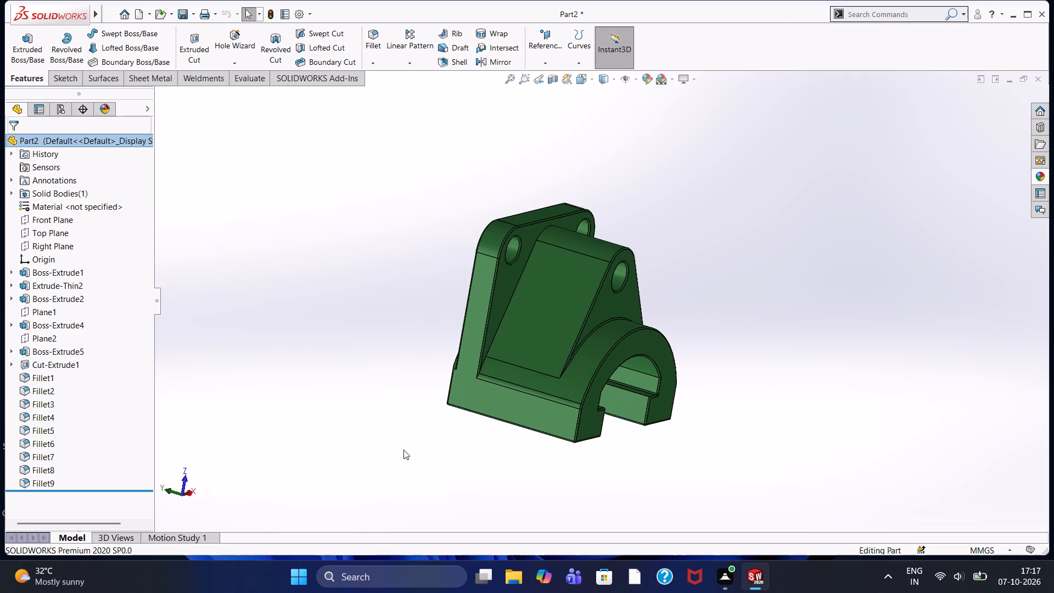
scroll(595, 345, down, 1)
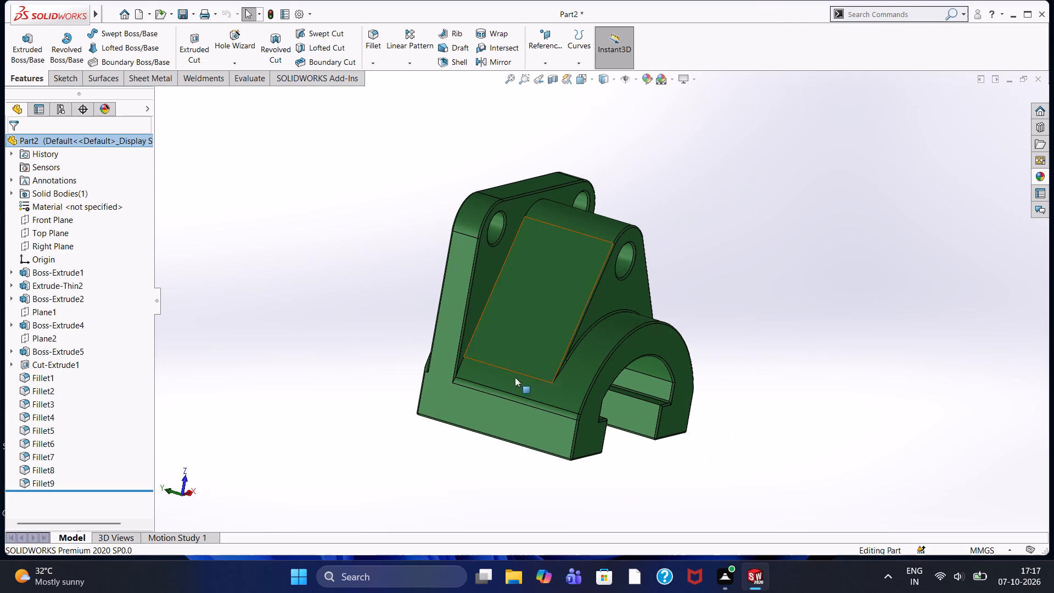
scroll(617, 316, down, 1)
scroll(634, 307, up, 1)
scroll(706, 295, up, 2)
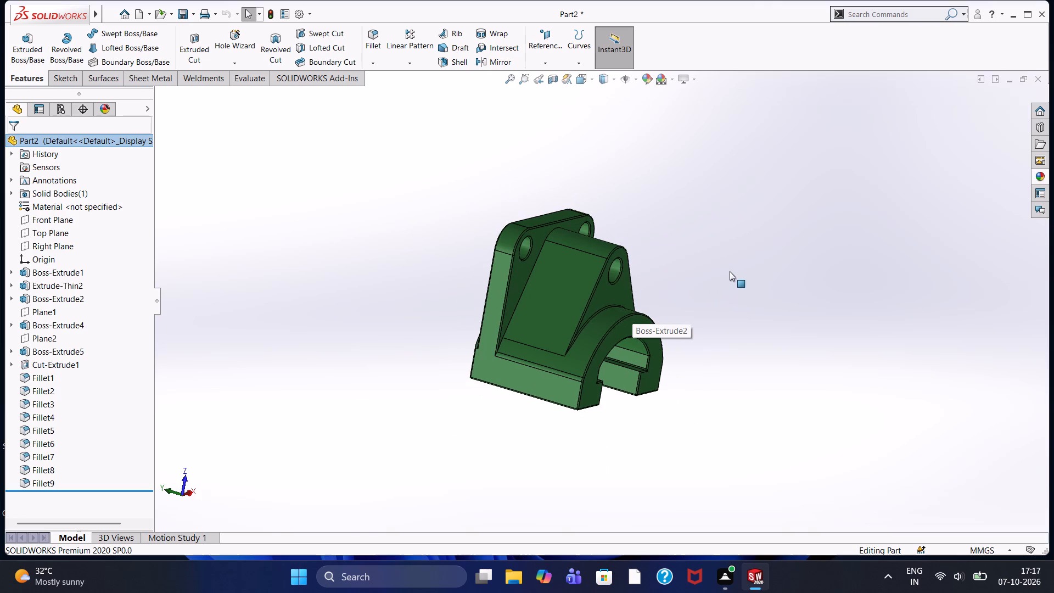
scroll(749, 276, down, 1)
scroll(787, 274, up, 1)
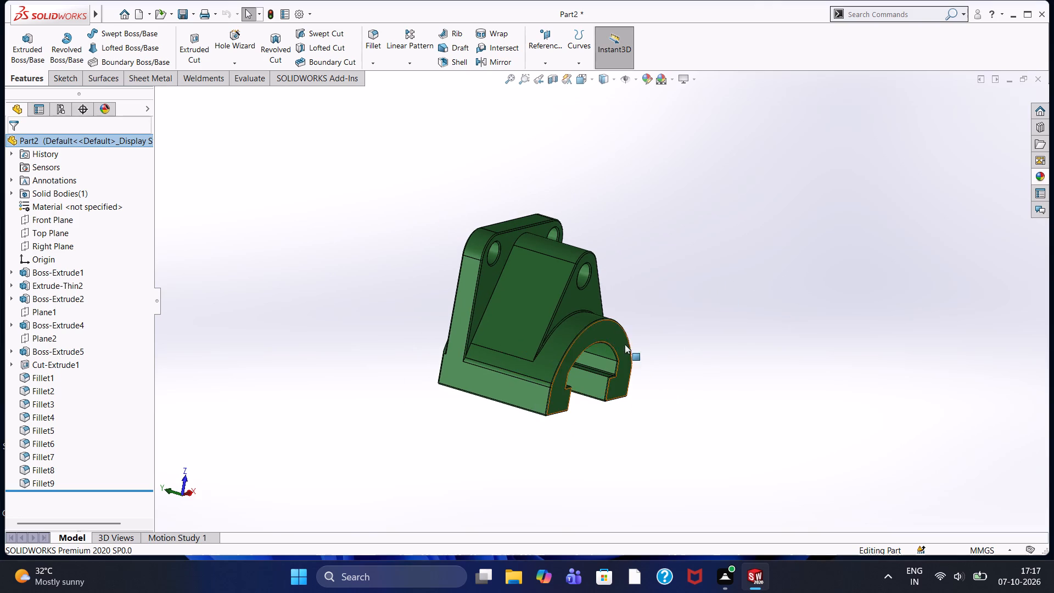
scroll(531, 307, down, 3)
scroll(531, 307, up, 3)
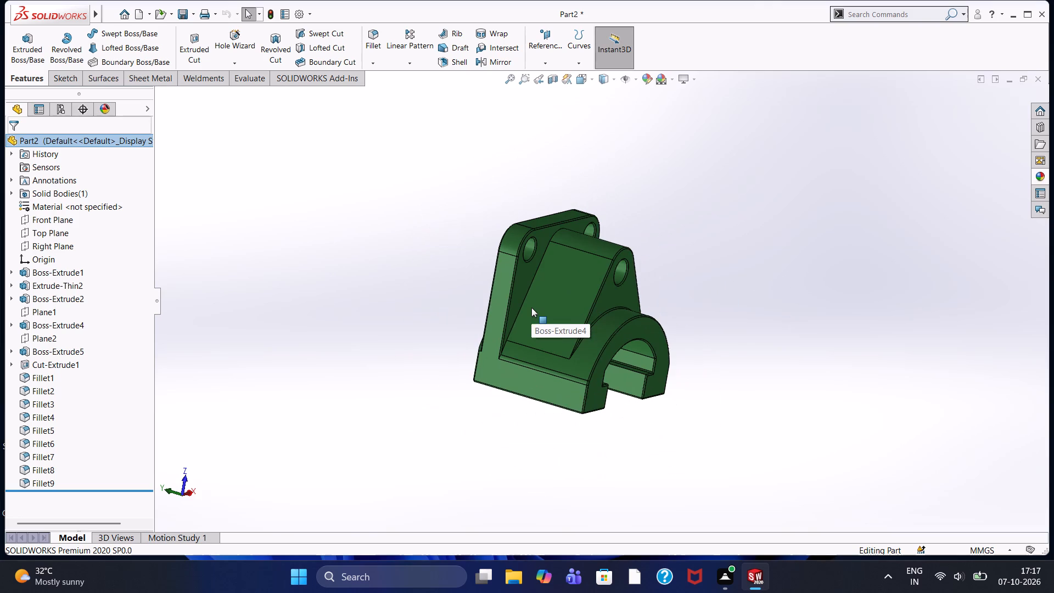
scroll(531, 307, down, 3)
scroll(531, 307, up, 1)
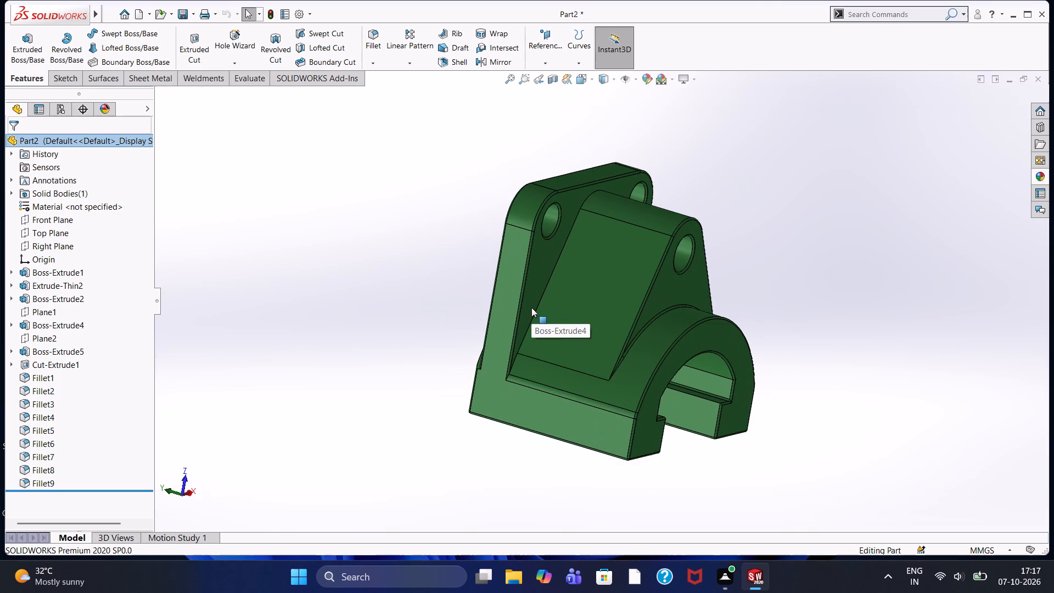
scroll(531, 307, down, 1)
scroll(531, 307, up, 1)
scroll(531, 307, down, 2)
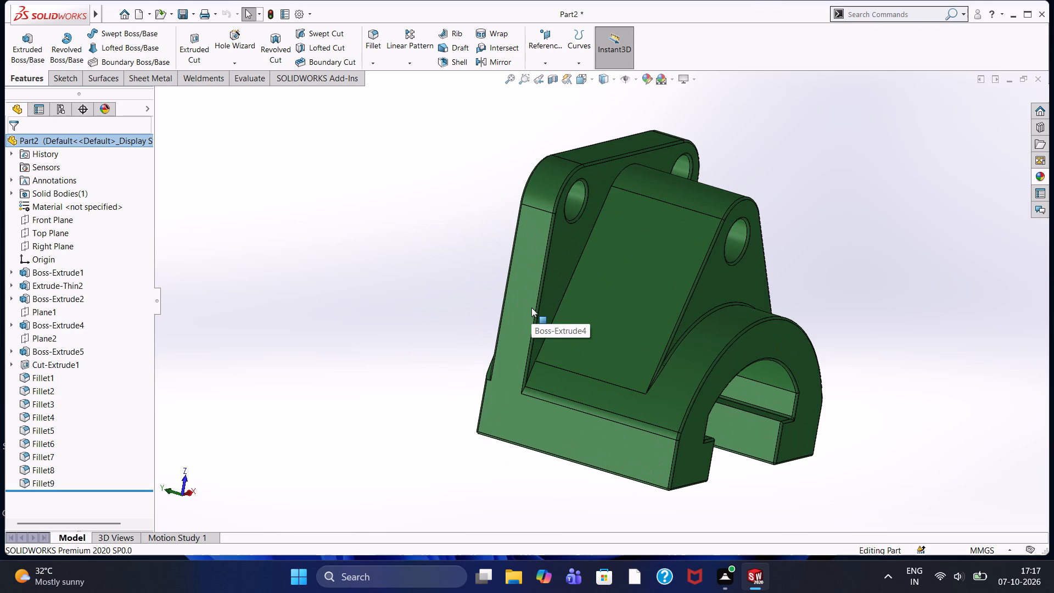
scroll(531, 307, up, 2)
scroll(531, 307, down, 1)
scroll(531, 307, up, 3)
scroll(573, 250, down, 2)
Examine the sloped boss face up close, including where it meets the mounting plate and arched base.
scroll(674, 305, down, 3)
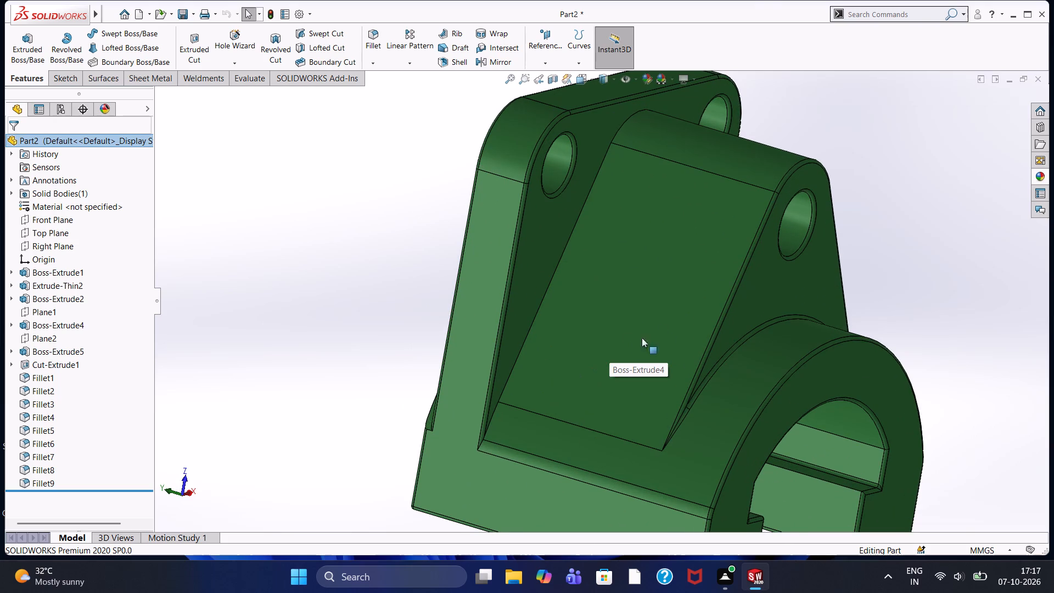
scroll(668, 320, down, 2)
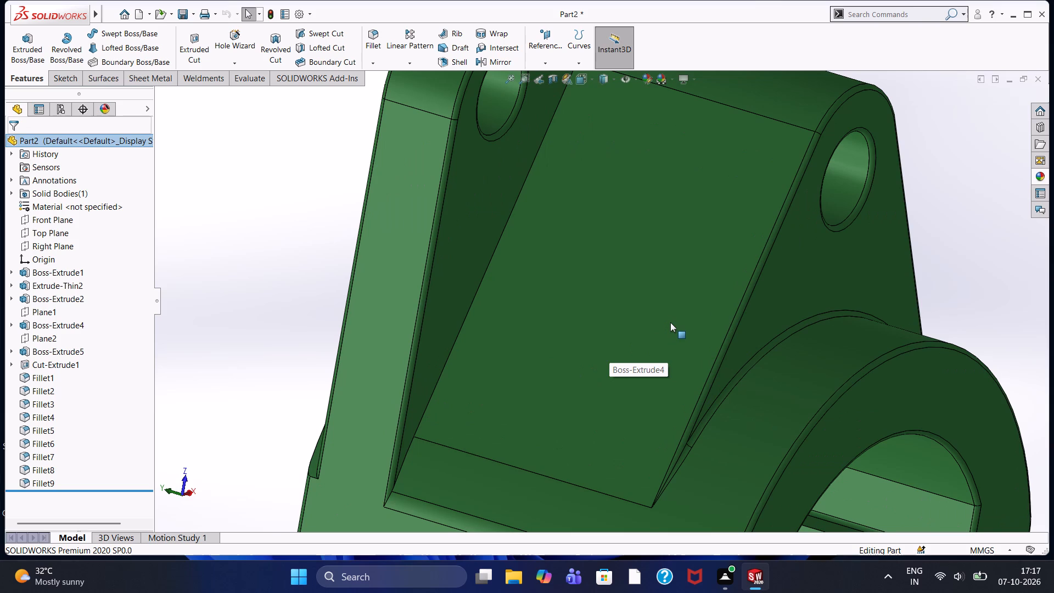
scroll(670, 322, down, 1)
scroll(671, 331, up, 3)
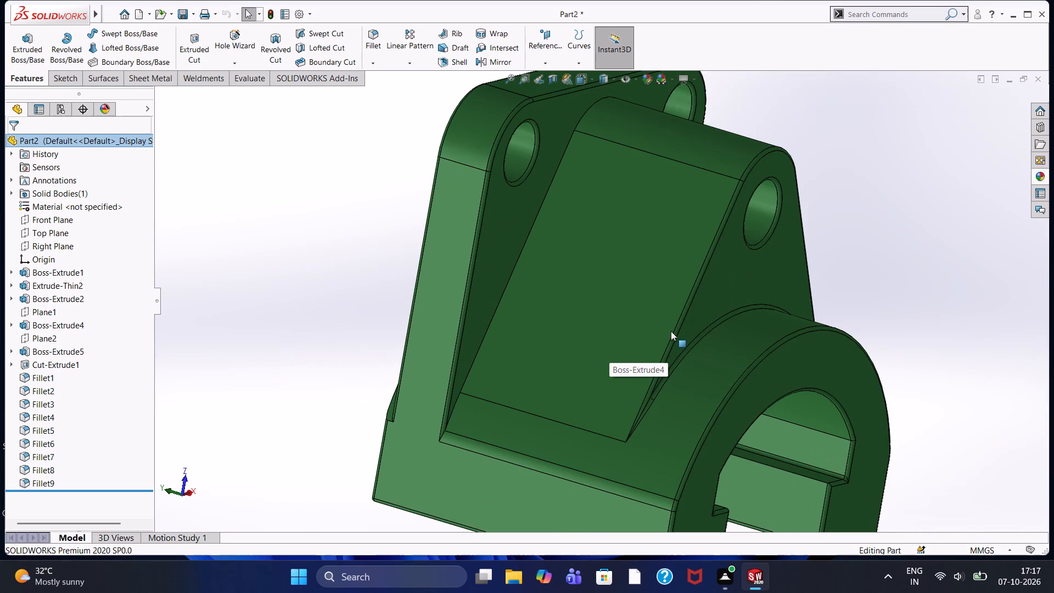
scroll(671, 331, down, 3)
scroll(671, 331, up, 3)
scroll(671, 331, down, 1)
scroll(671, 331, up, 1)
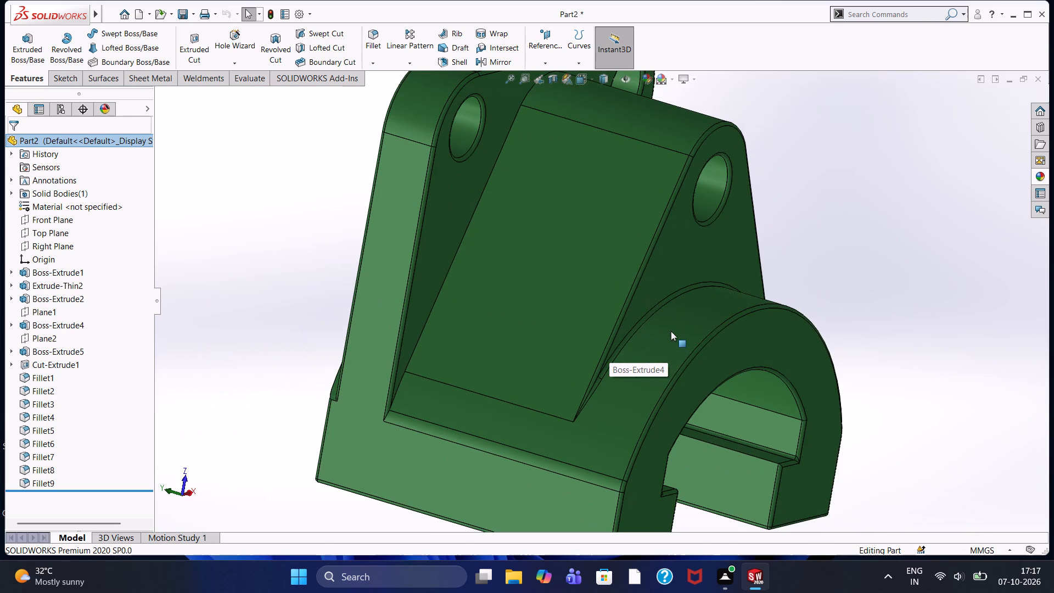
scroll(671, 331, down, 2)
scroll(671, 331, up, 1)
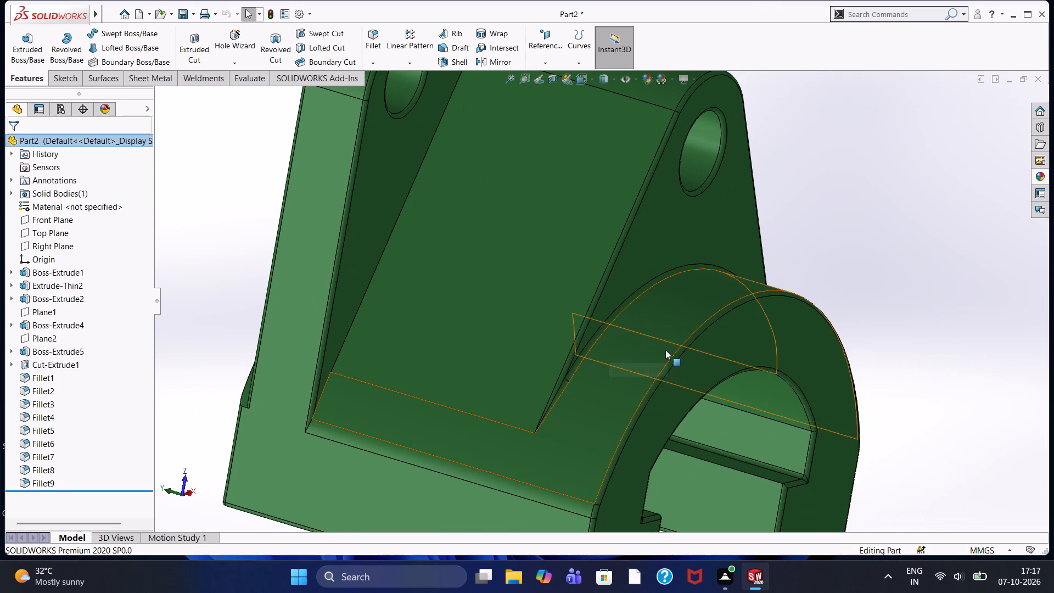
scroll(665, 350, down, 2)
scroll(665, 350, up, 5)
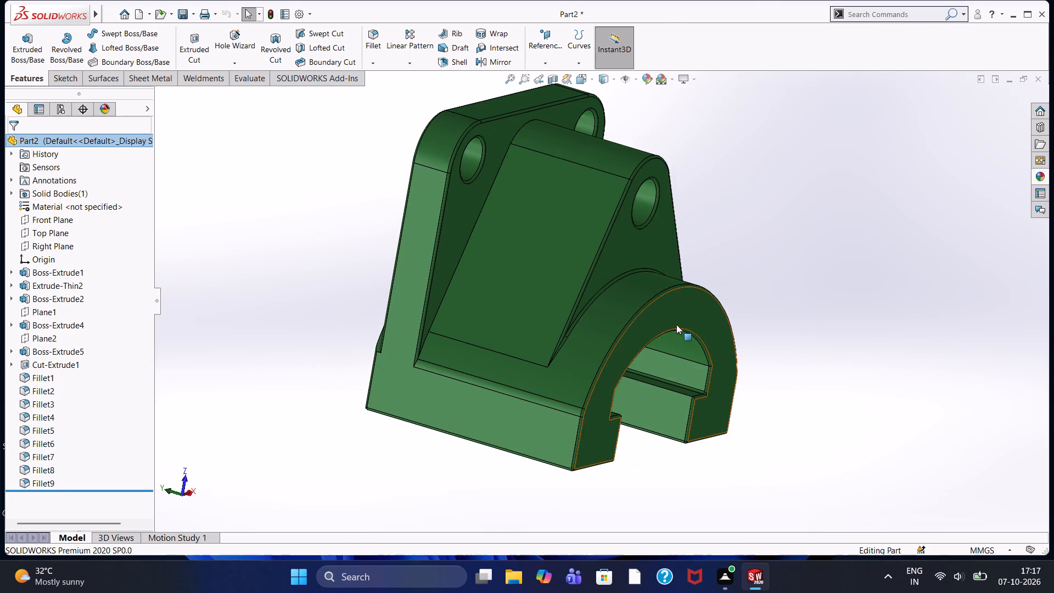
scroll(549, 289, down, 3)
scroll(549, 289, up, 3)
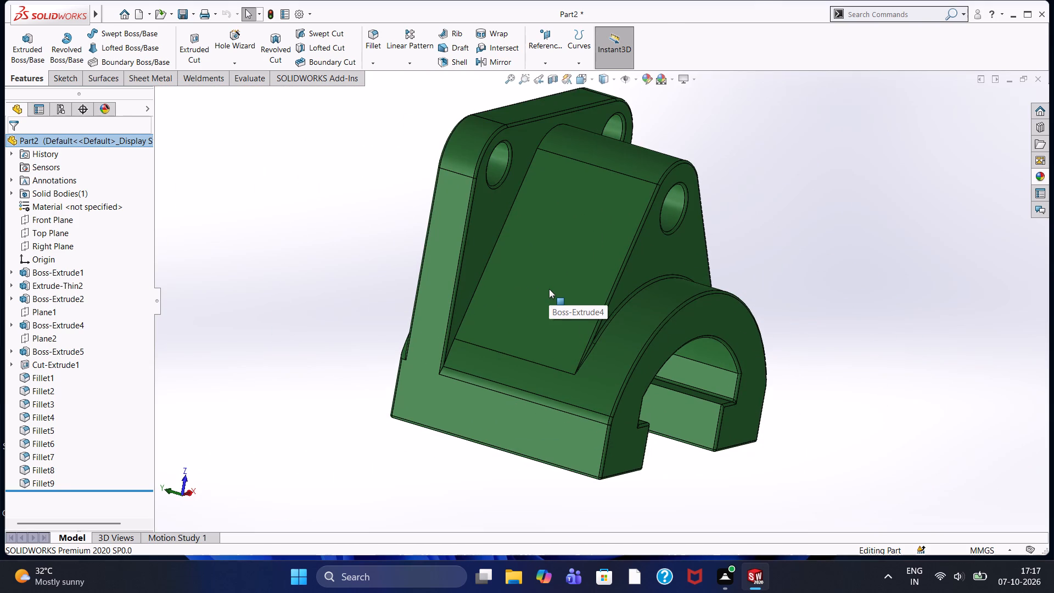
Check the diameter of the hole through the sloped boss by selecting its inner cylindrical face, then clear the selection.
scroll(614, 269, up, 1)
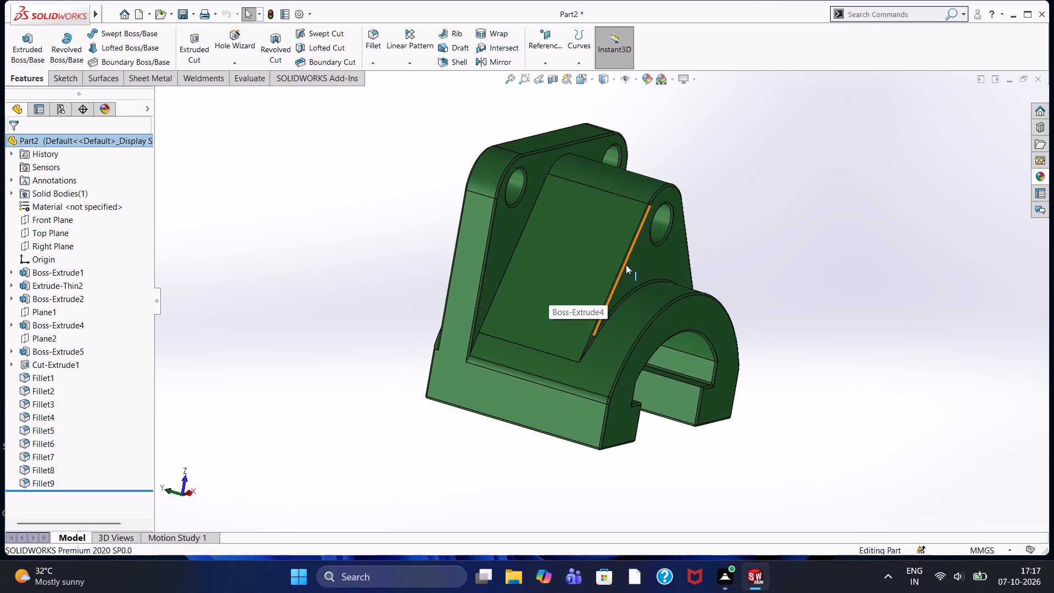
scroll(660, 244, up, 2)
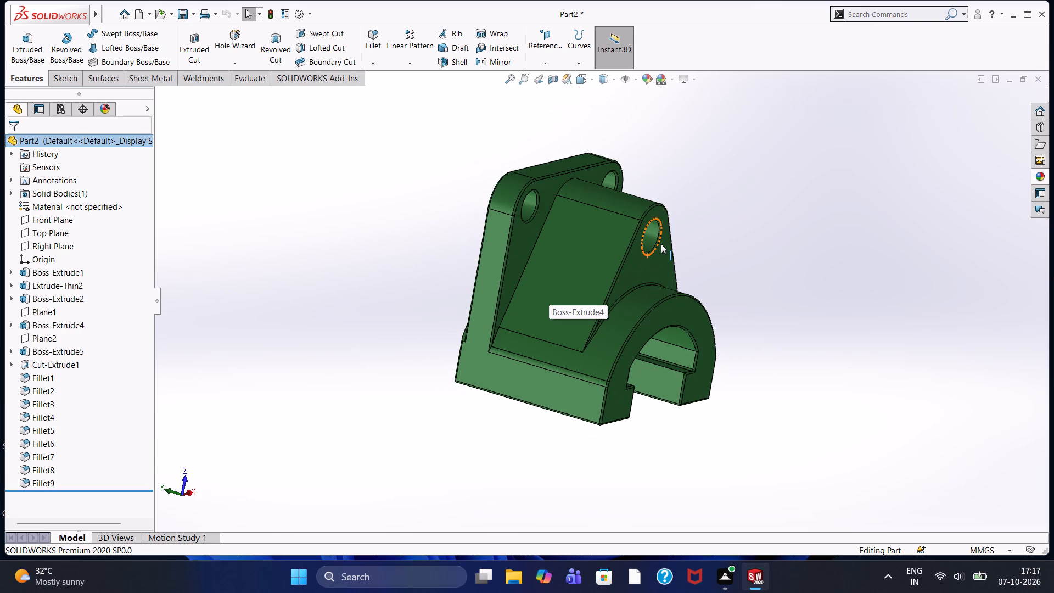
scroll(661, 244, down, 6)
scroll(605, 252, down, 15)
click(658, 241)
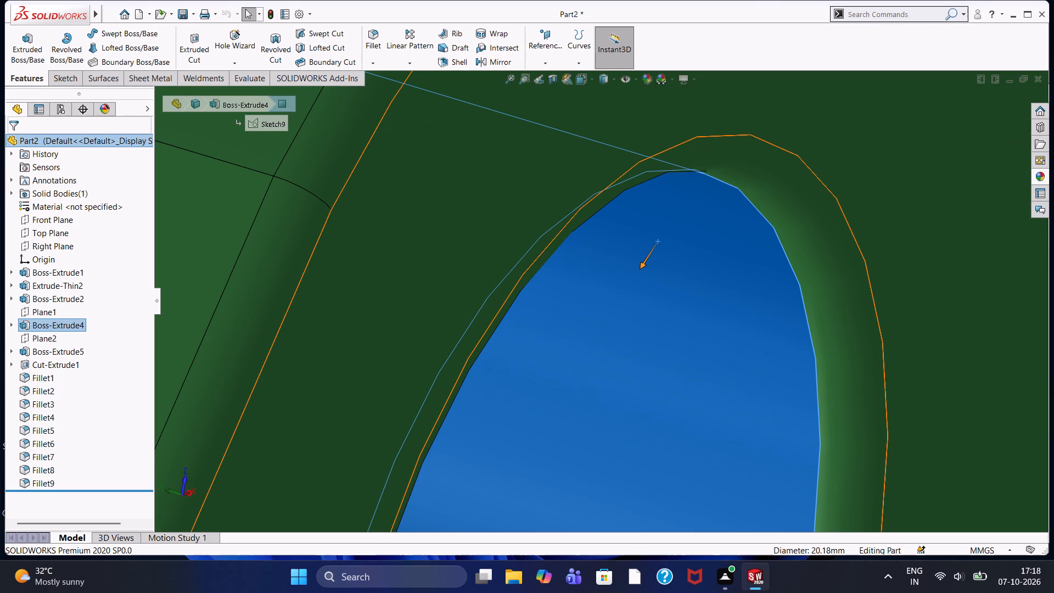
scroll(870, 237, up, 3)
scroll(602, 488, up, 4)
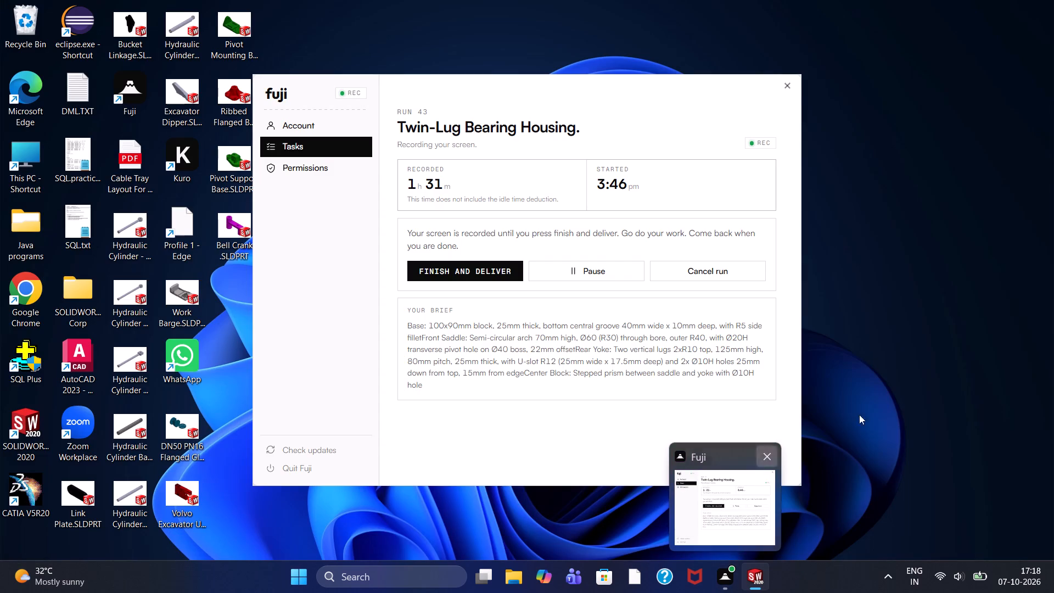
click(920, 373)
Examine the filleted edges around the sloped boss hole, the two mounting plate holes and the arched base.
scroll(889, 391, up, 3)
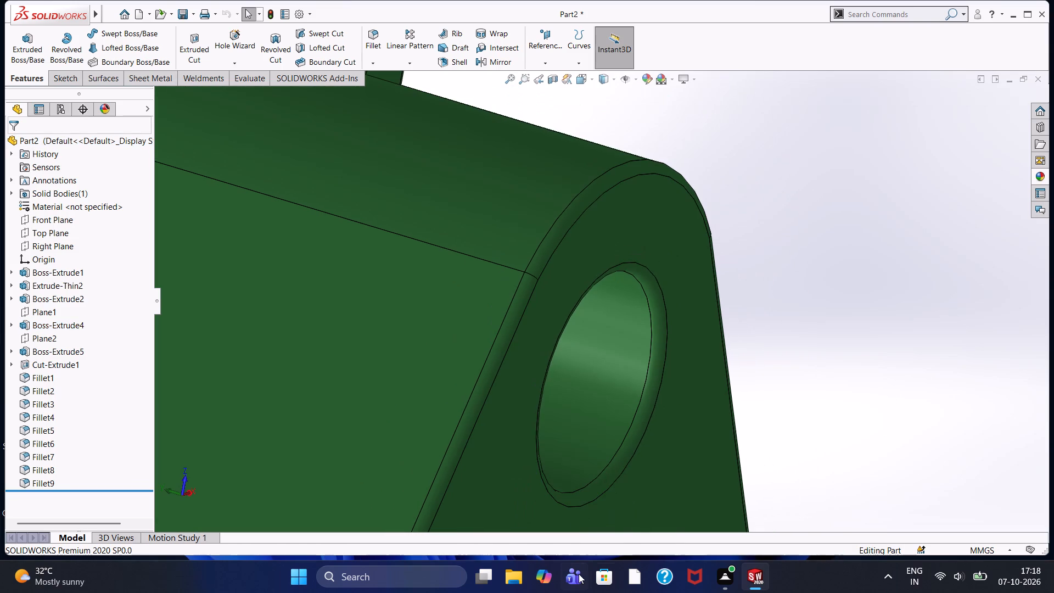
scroll(578, 574, up, 3)
scroll(637, 429, up, 4)
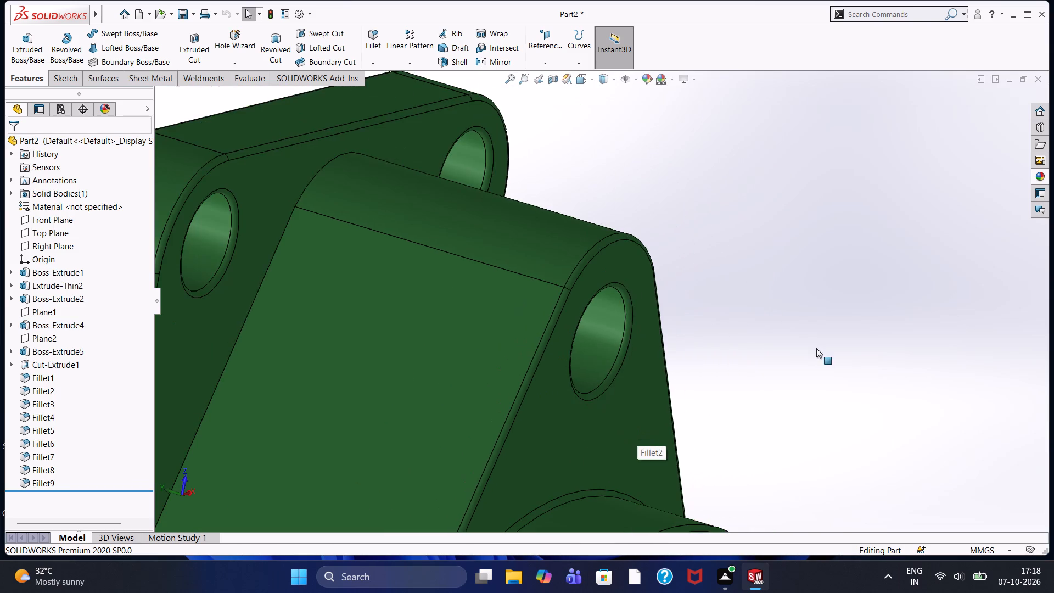
scroll(624, 475, down, 4)
scroll(624, 475, up, 5)
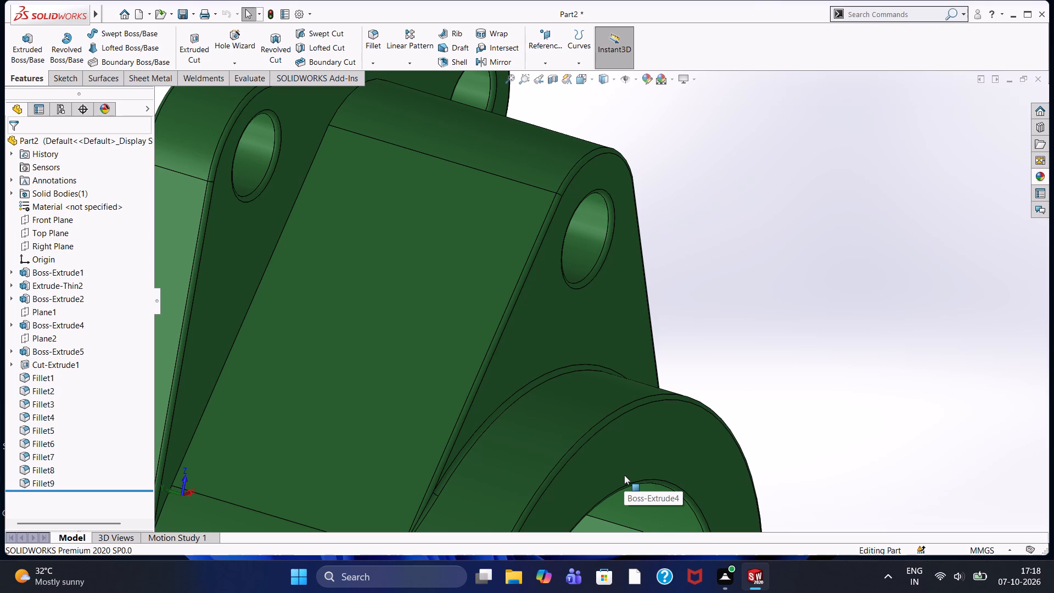
scroll(624, 475, down, 1)
scroll(624, 475, up, 3)
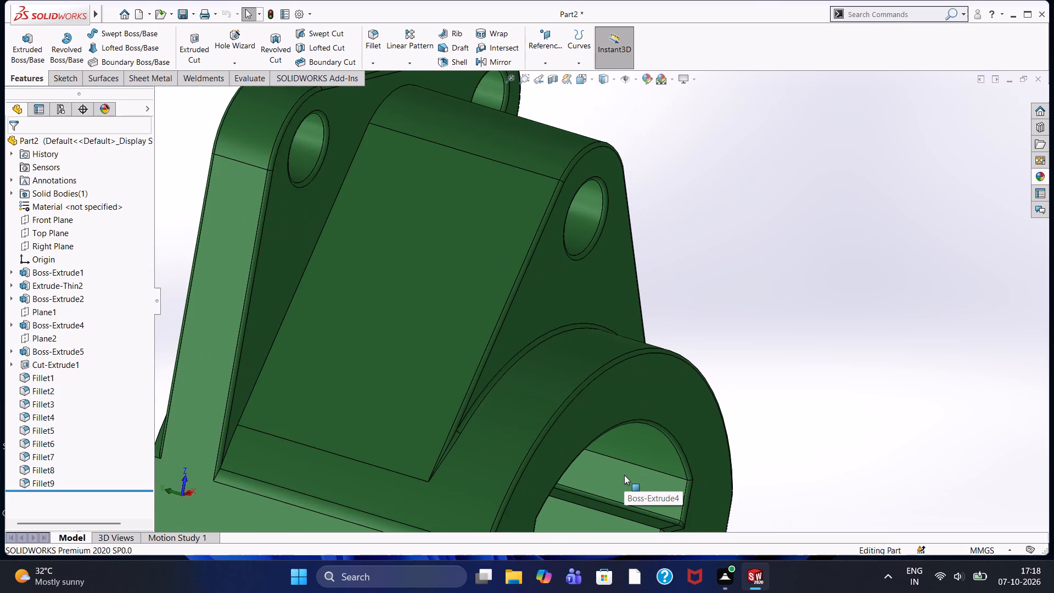
scroll(410, 518, up, 2)
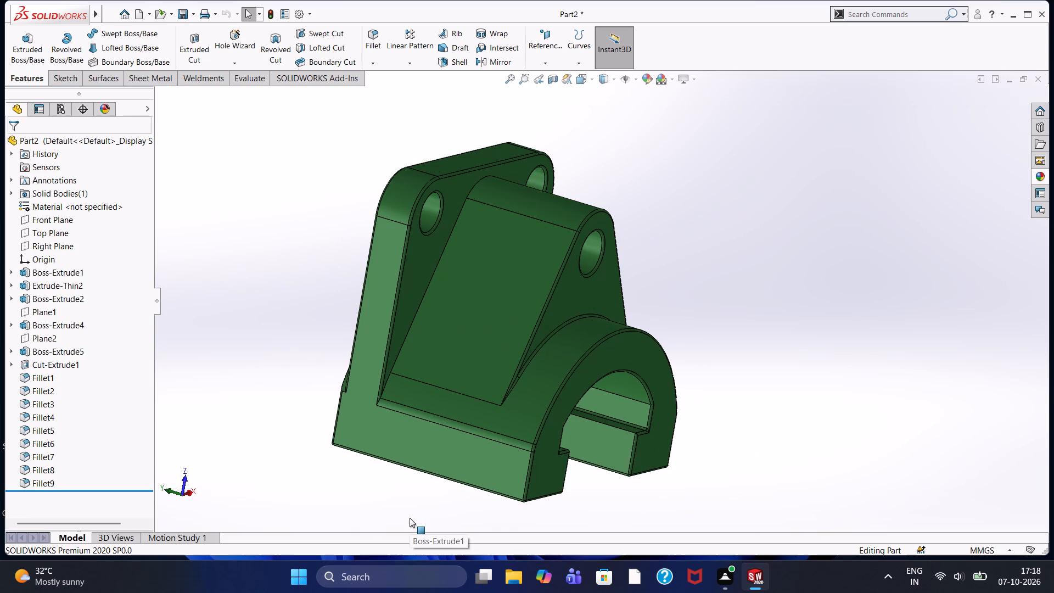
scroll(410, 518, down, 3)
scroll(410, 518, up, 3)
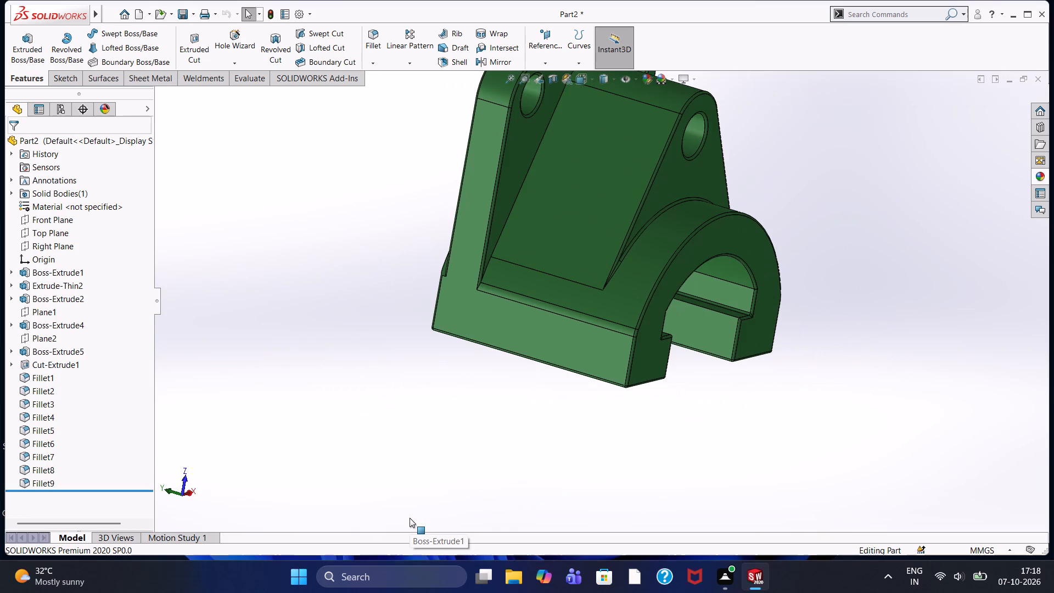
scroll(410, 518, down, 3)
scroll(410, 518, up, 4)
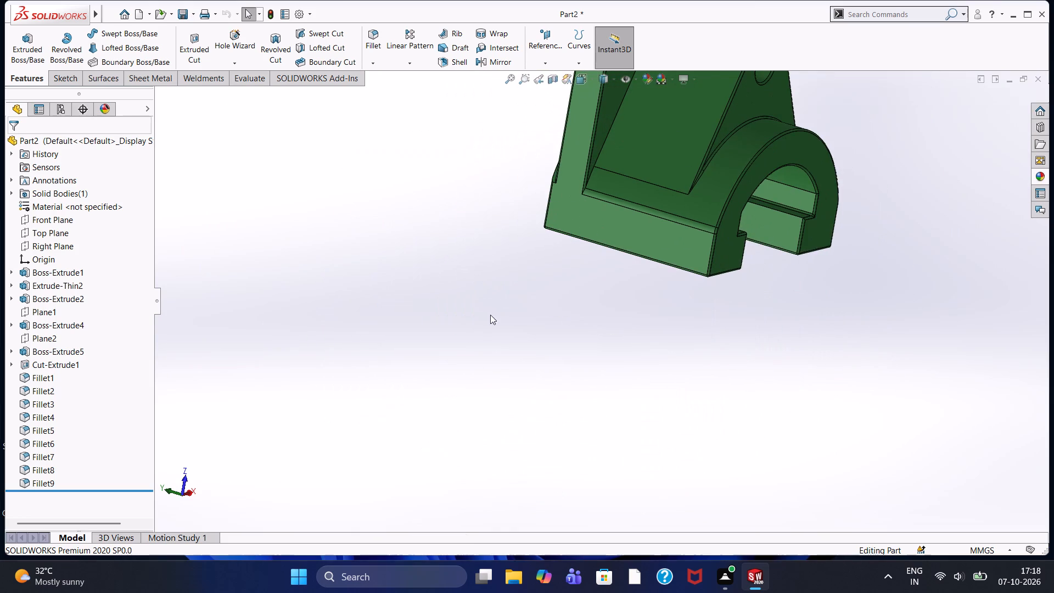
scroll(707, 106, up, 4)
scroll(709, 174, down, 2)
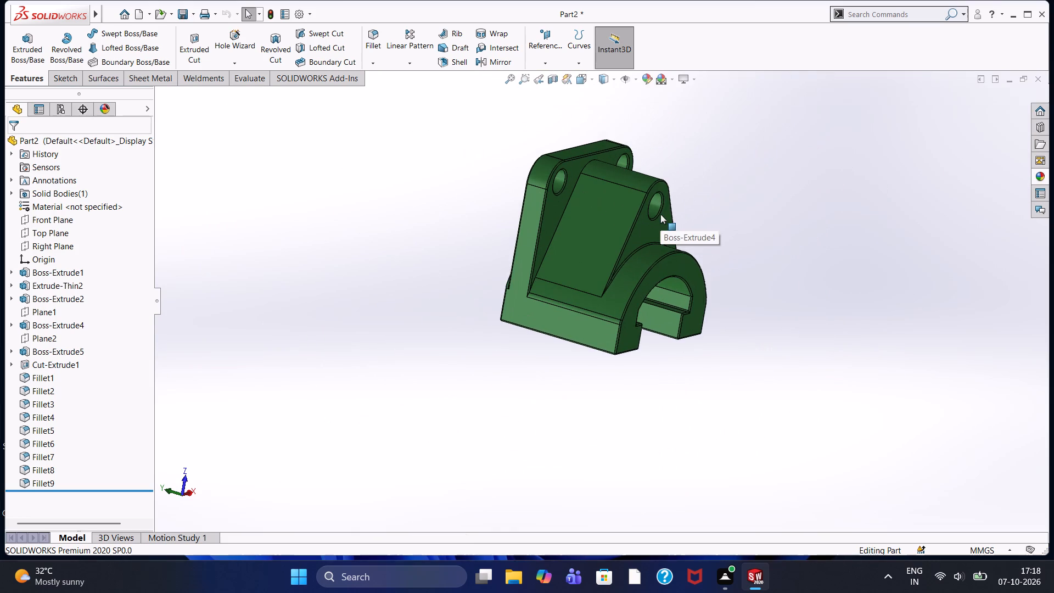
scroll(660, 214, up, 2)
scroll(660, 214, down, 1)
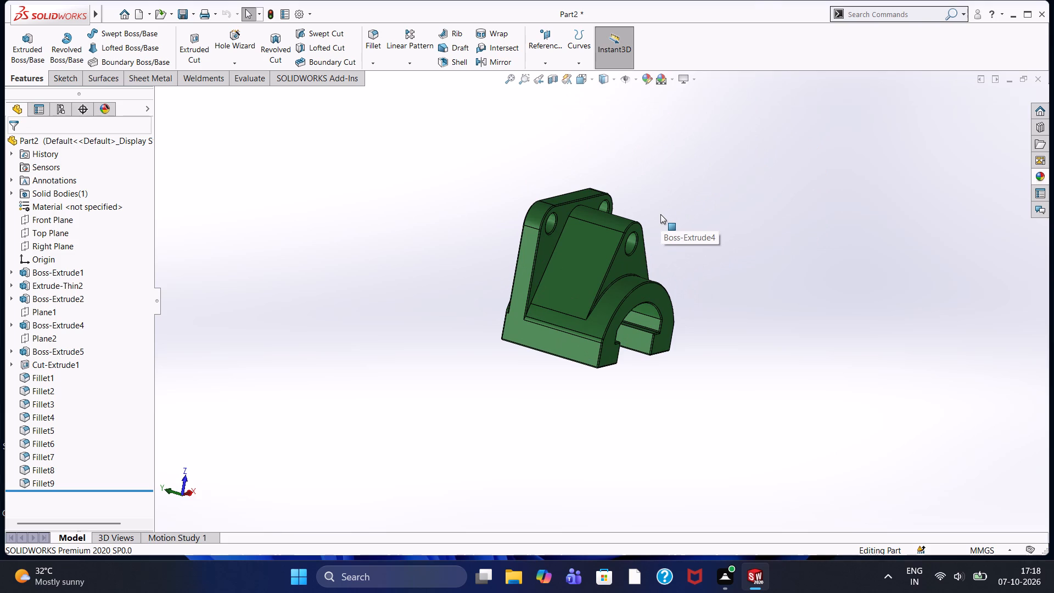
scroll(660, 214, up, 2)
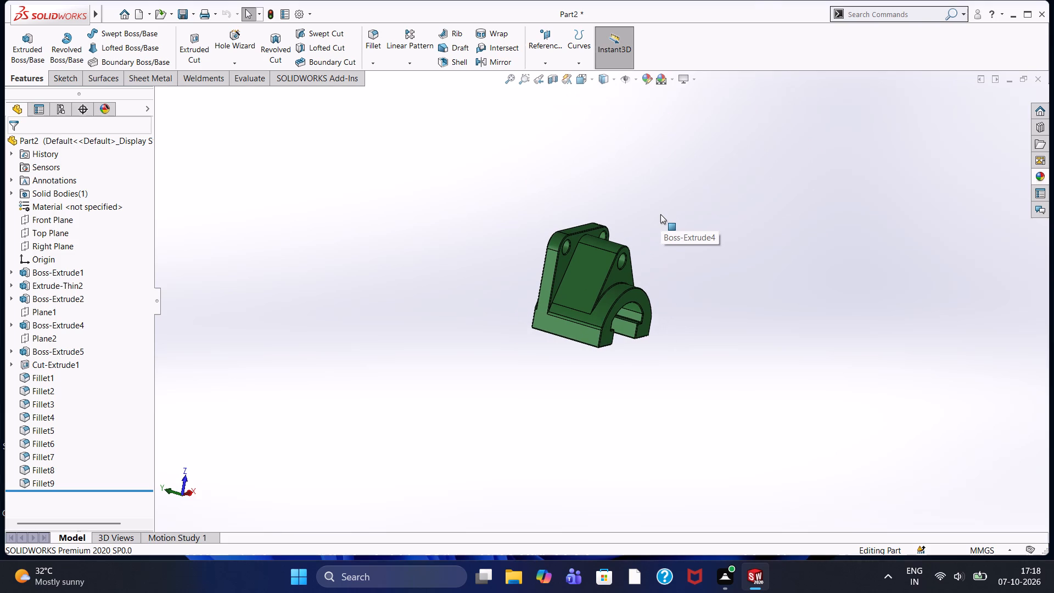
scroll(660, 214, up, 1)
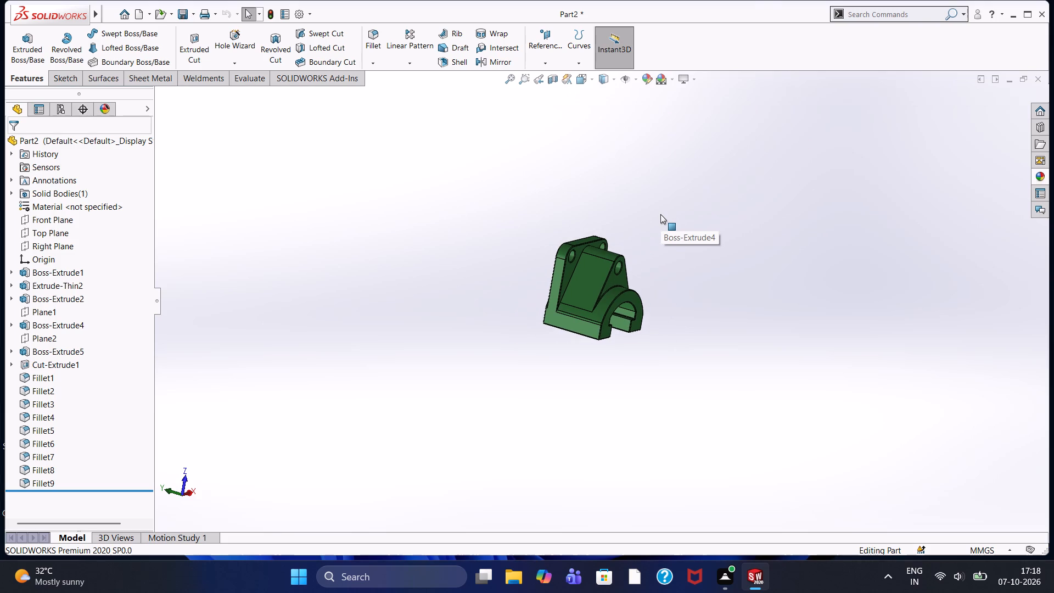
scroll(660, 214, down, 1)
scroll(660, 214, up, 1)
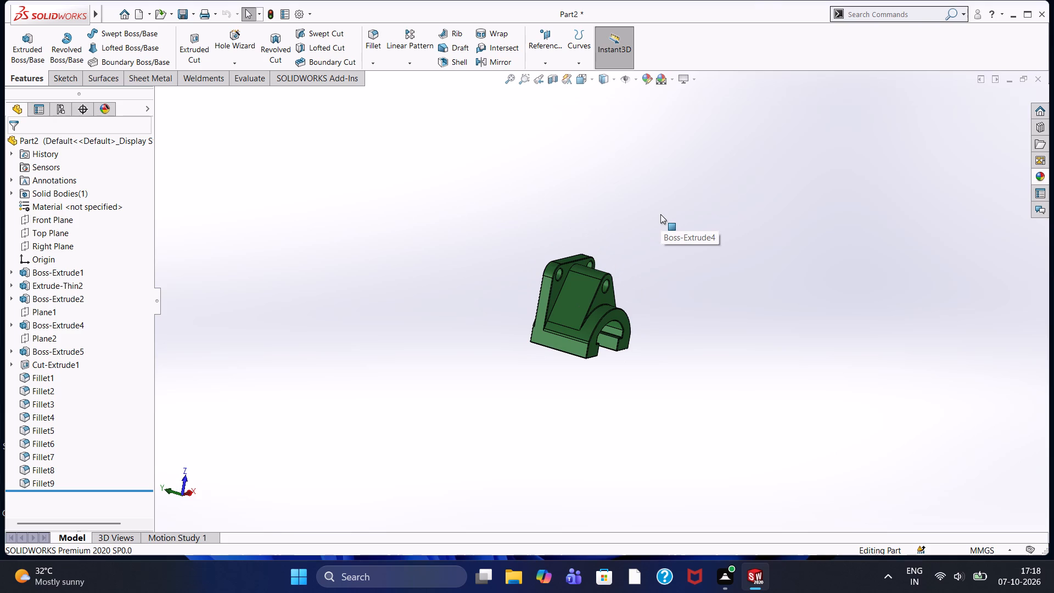
Examine the sloped boss, mounting plate side and arched base of the housing, both up close and as a whole.
scroll(593, 326, down, 2)
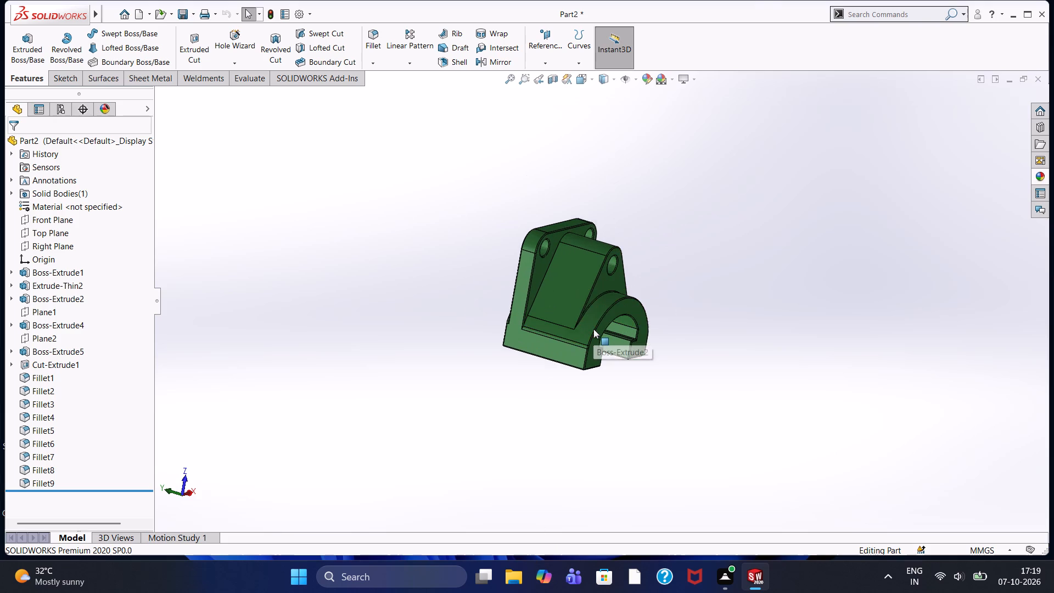
scroll(593, 329, down, 2)
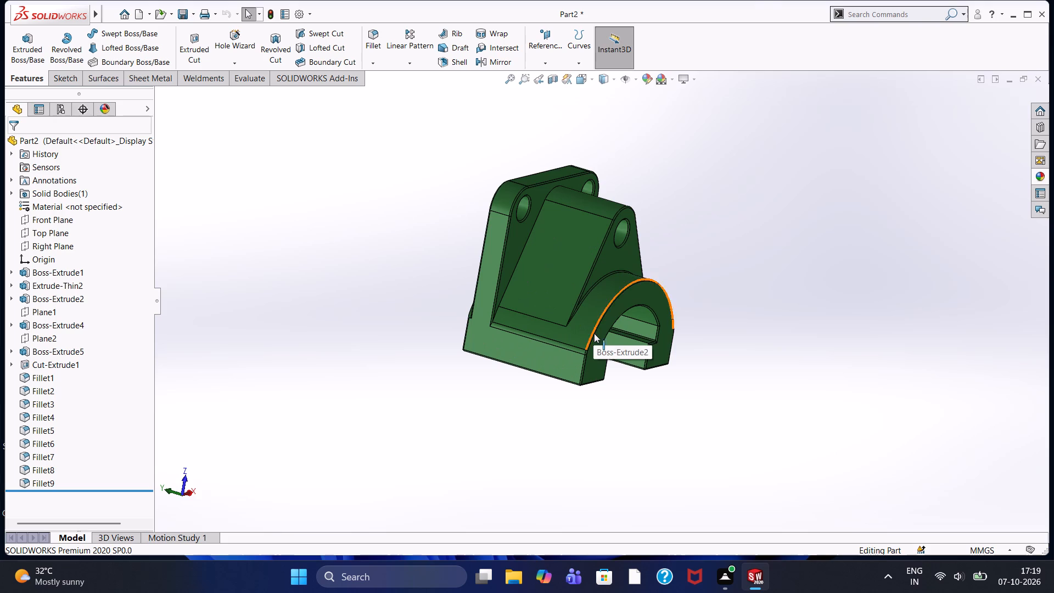
scroll(585, 354, down, 3)
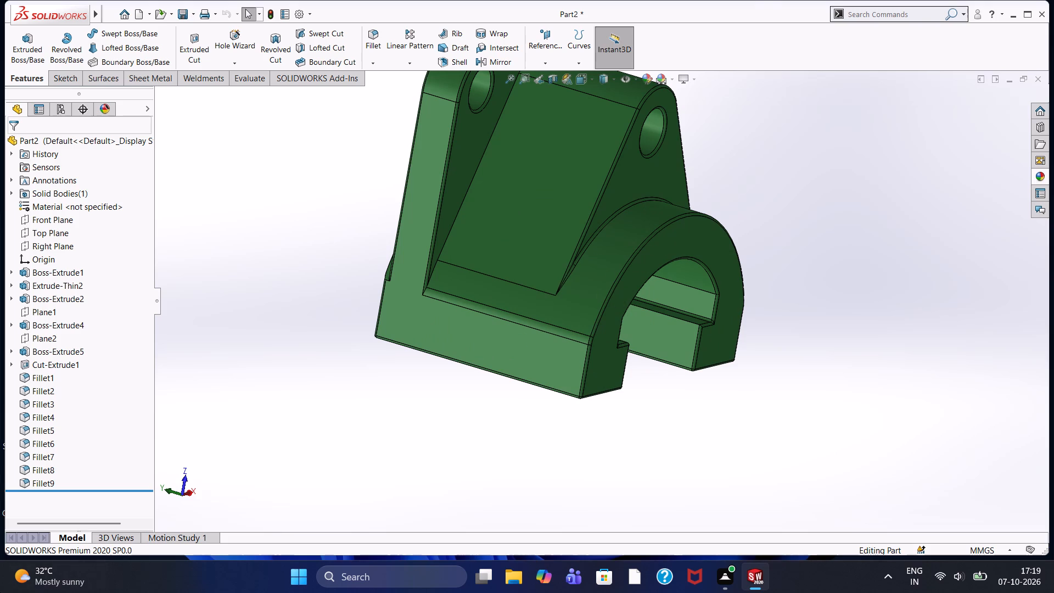
scroll(468, 361, down, 1)
scroll(468, 361, up, 3)
scroll(468, 361, down, 2)
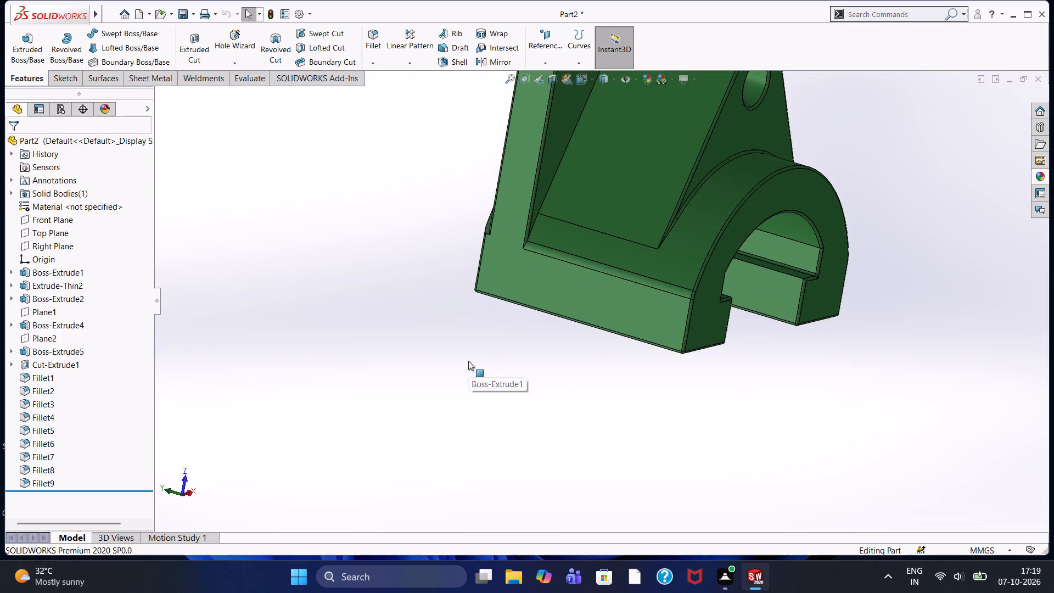
scroll(818, 86, up, 2)
scroll(586, 288, up, 2)
scroll(645, 207, up, 3)
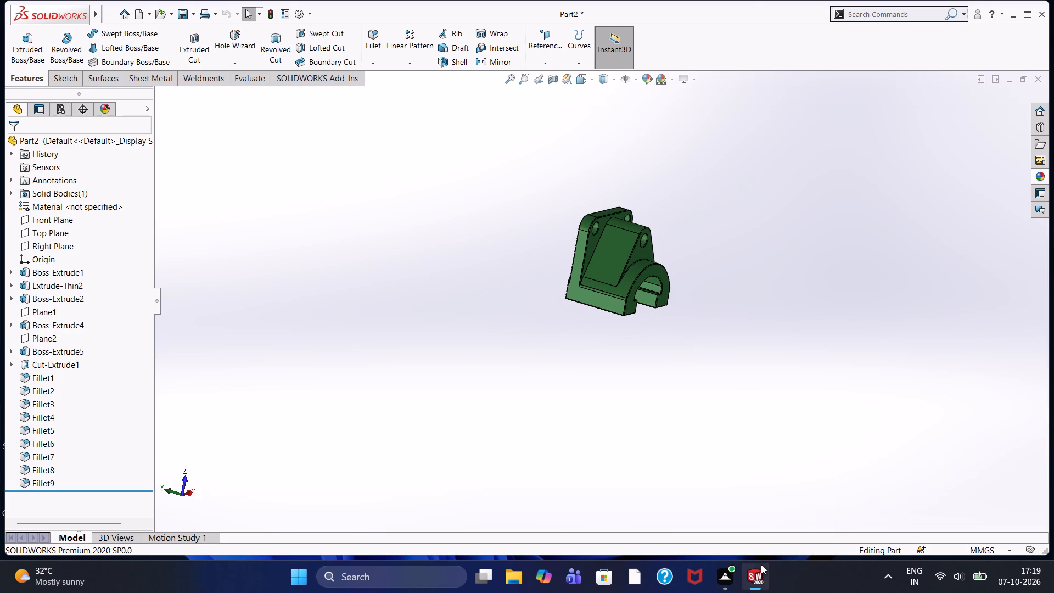
scroll(616, 232, up, 2)
scroll(616, 232, down, 2)
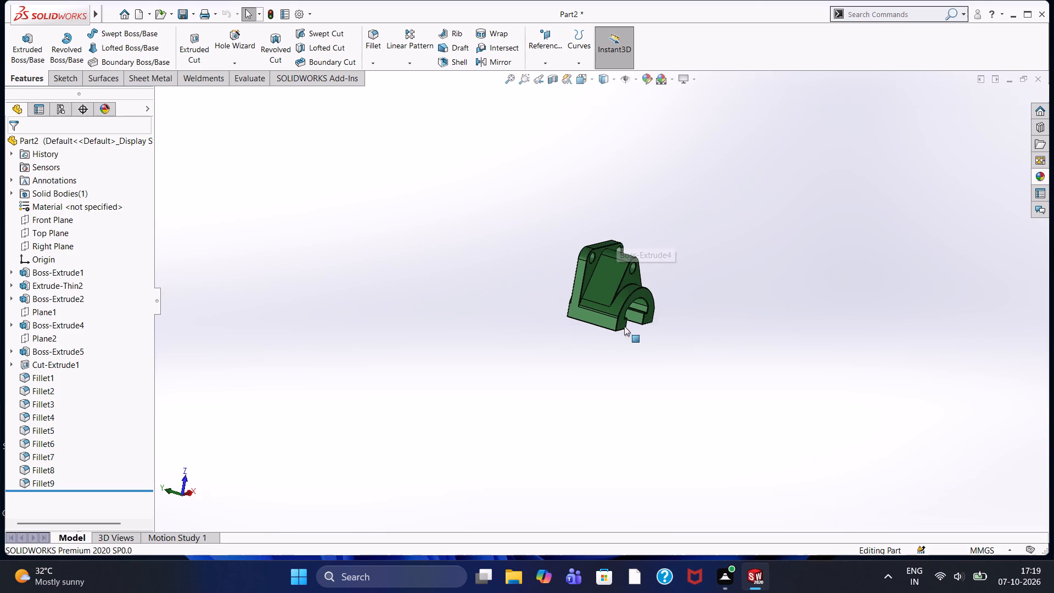
scroll(624, 349, down, 8)
scroll(657, 221, up, 2)
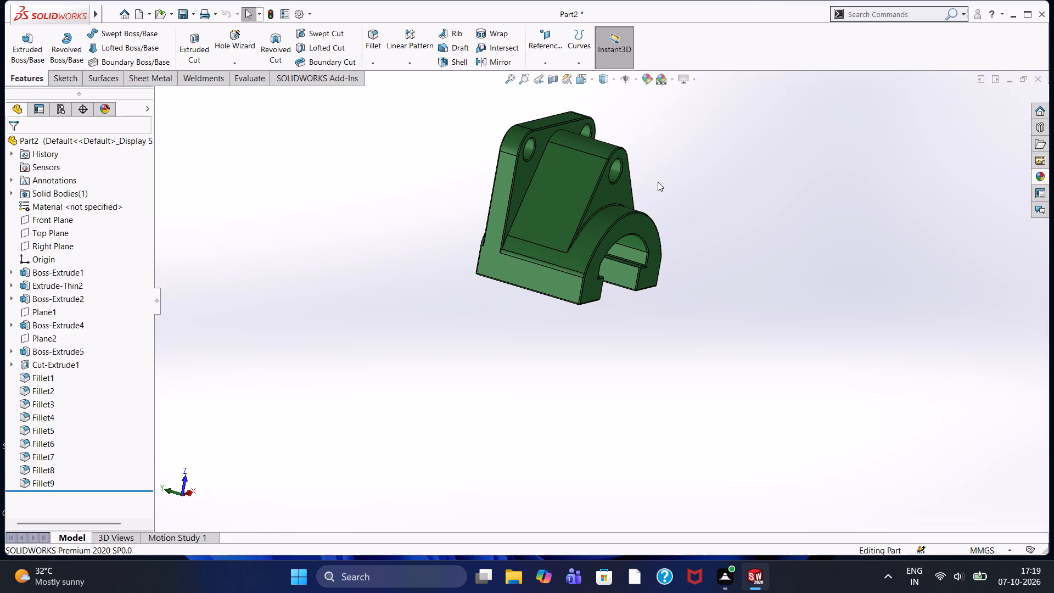
Turn the housing around to examine the back of the mounting plate, then the arched front and boss hole.
middle_drag(455, 355, 192, 349)
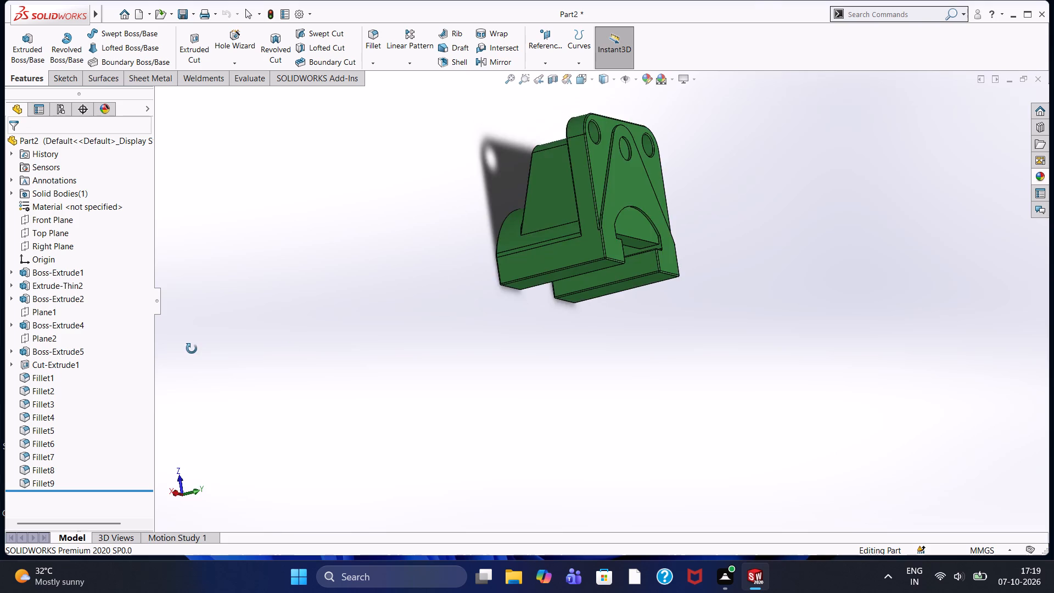
middle_drag(192, 349, 329, 410)
middle_click(329, 410)
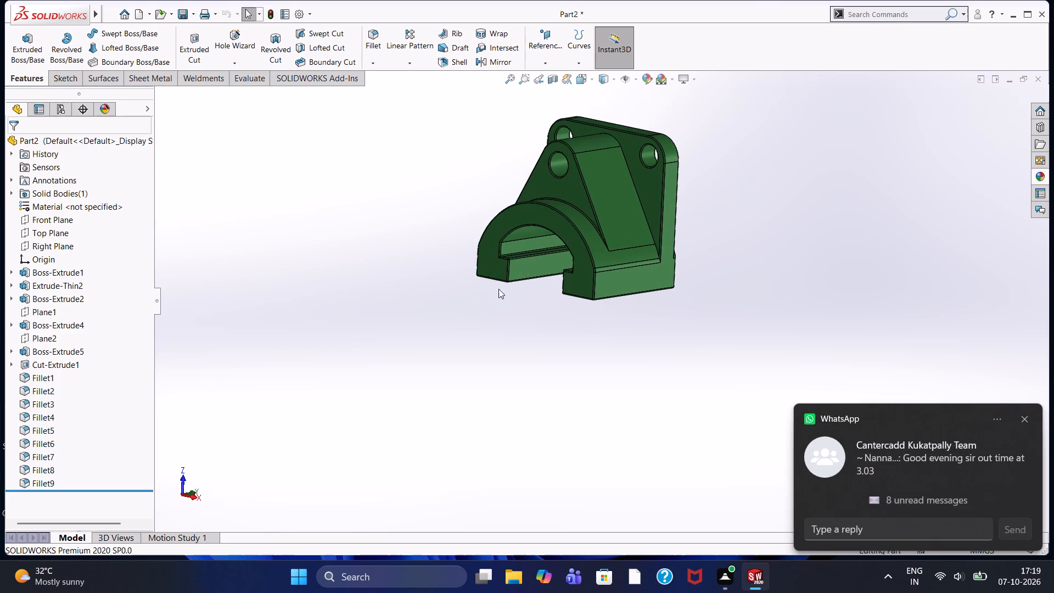
scroll(673, 116, down, 3)
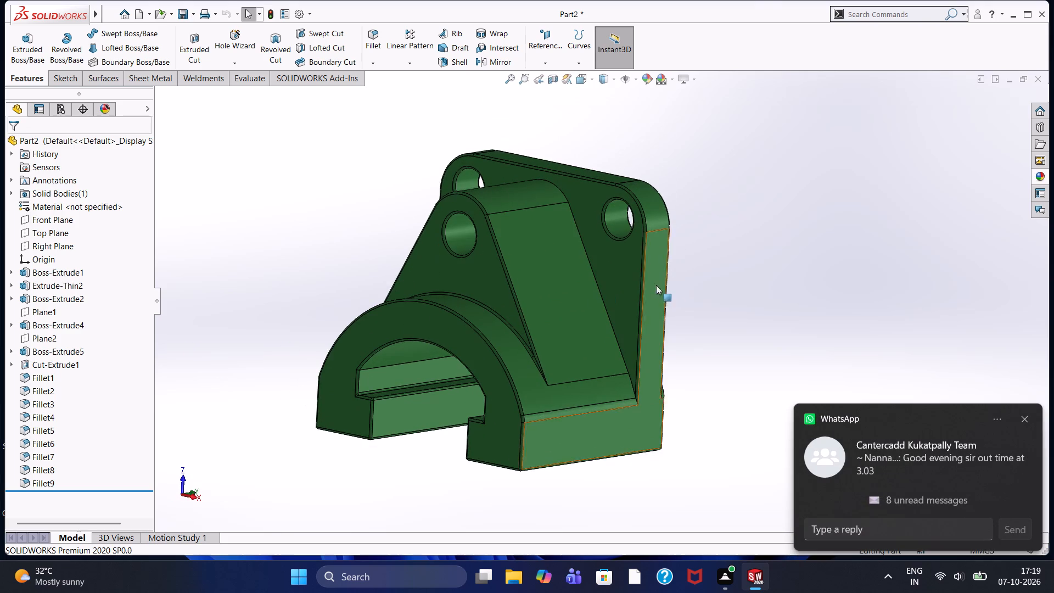
middle_drag(689, 315, 692, 307)
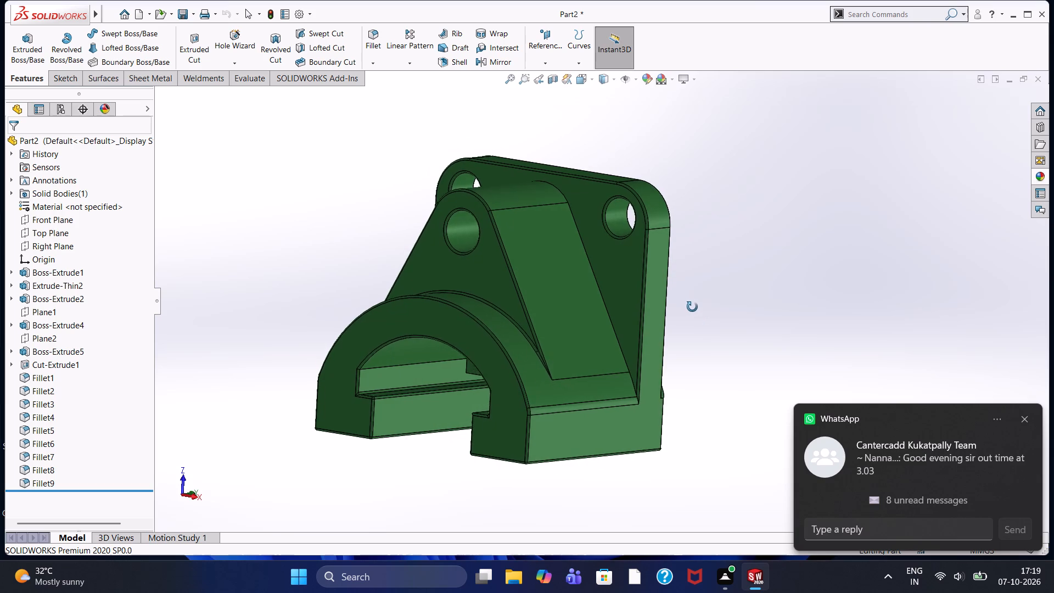
middle_drag(692, 307, 707, 341)
Save the part to the Desktop as Twin-Lug Bearing Housing.SLDPRT.
key(ctrl+s)
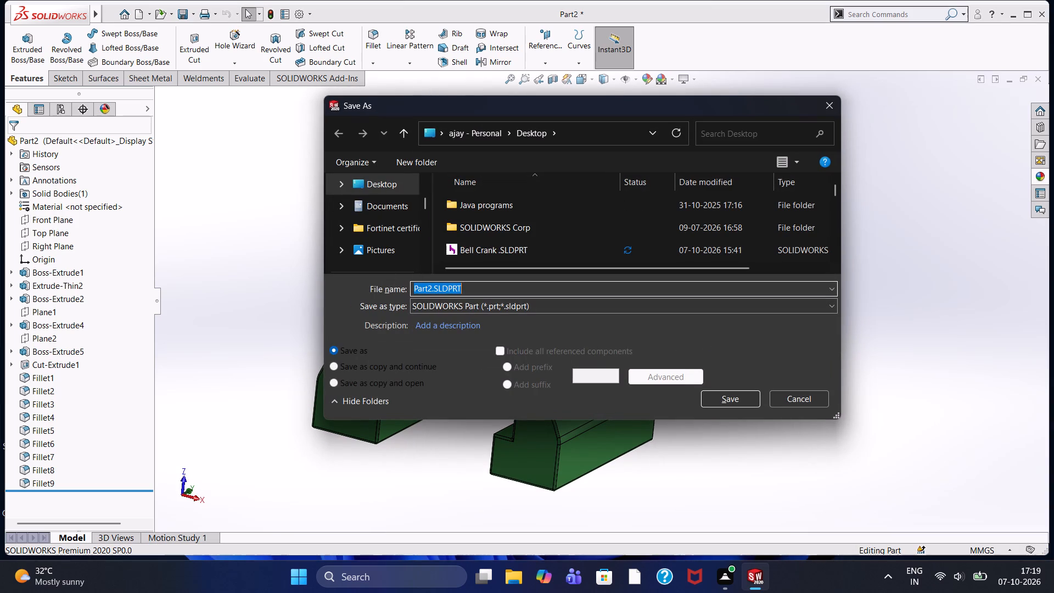
drag(429, 286, 133, 379)
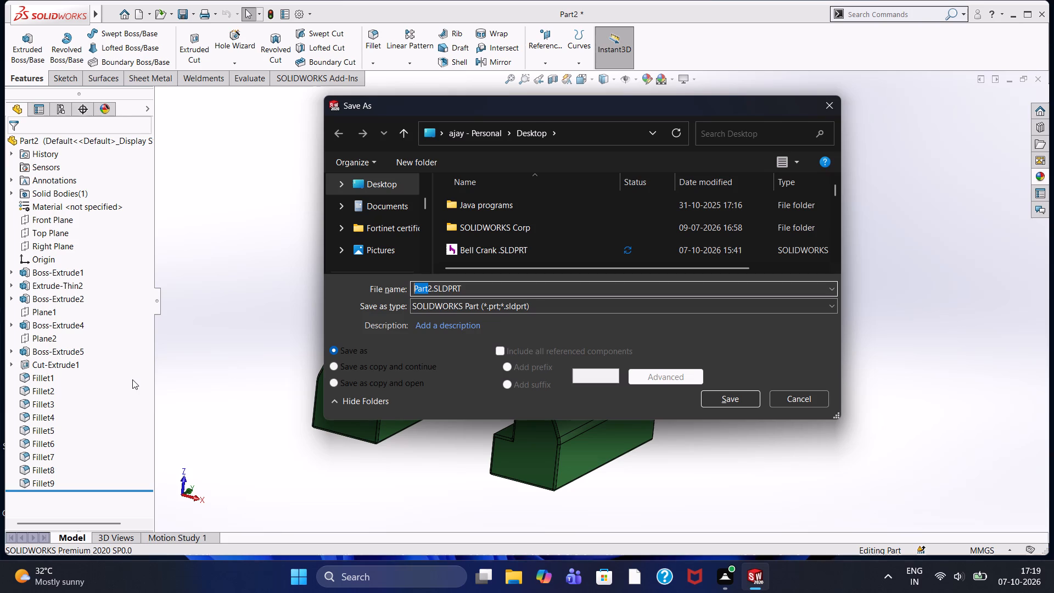
key(BackSpace)
key(Right)
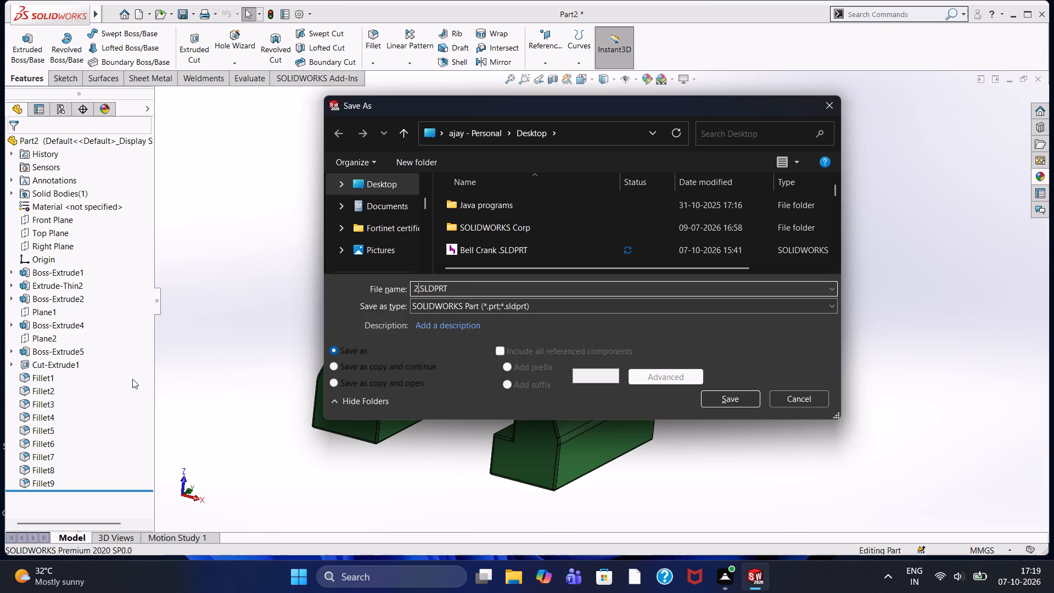
key(BackSpace)
key(ctrl+v)
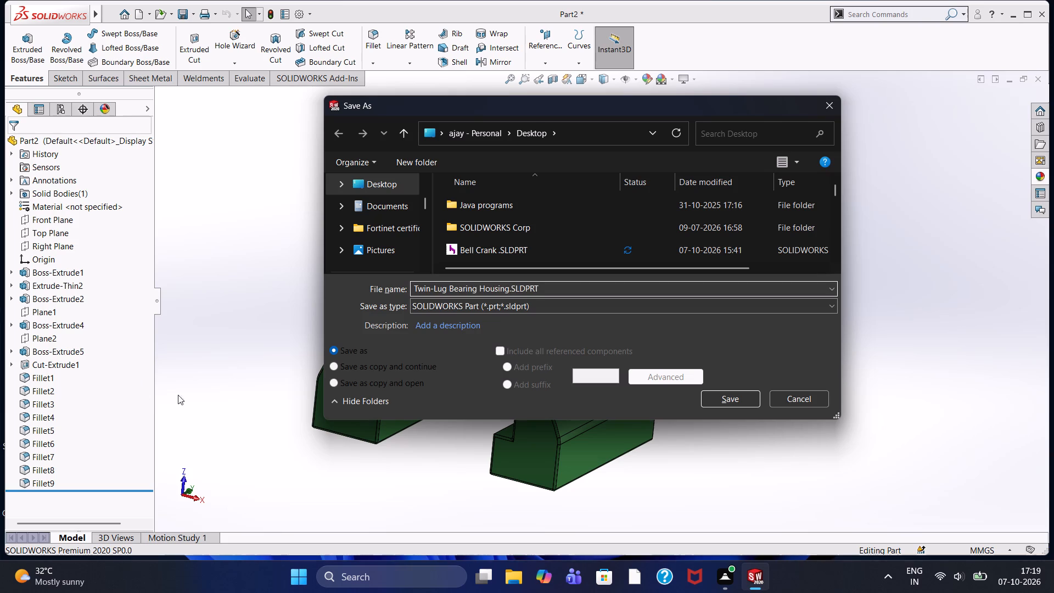
click(723, 399)
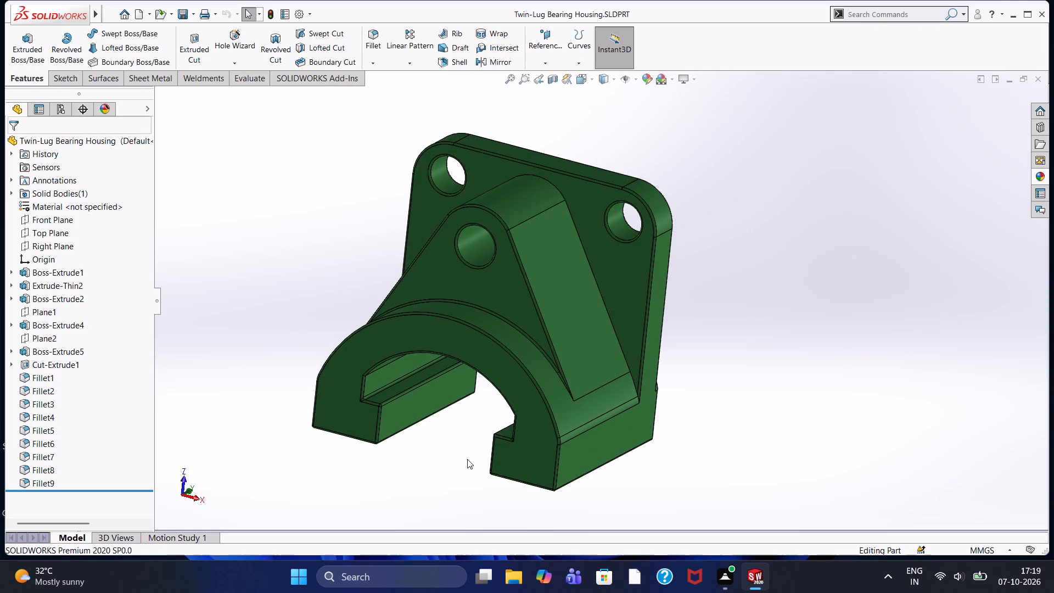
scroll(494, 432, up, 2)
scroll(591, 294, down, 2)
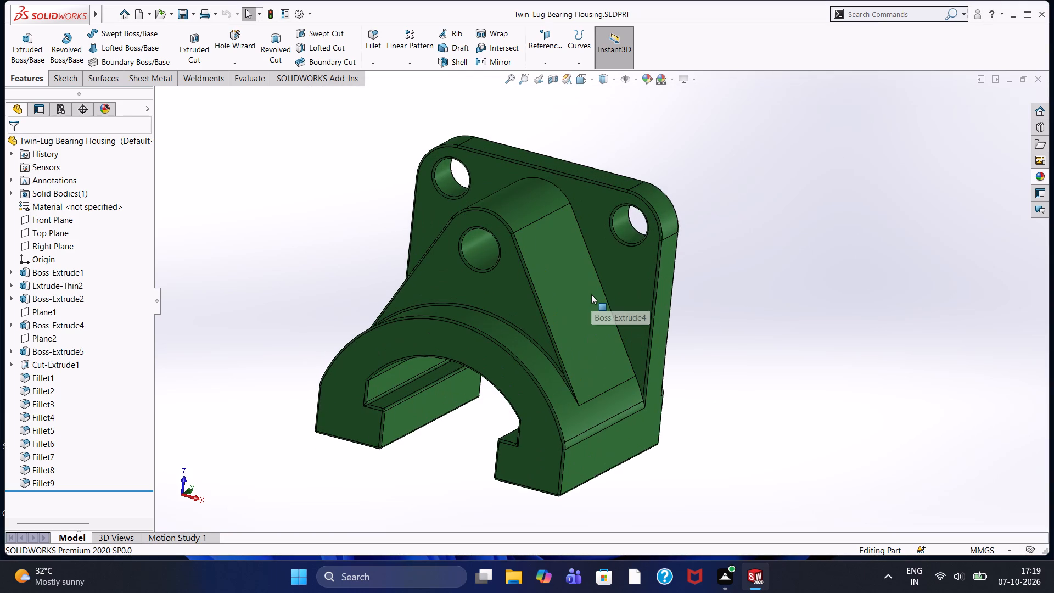